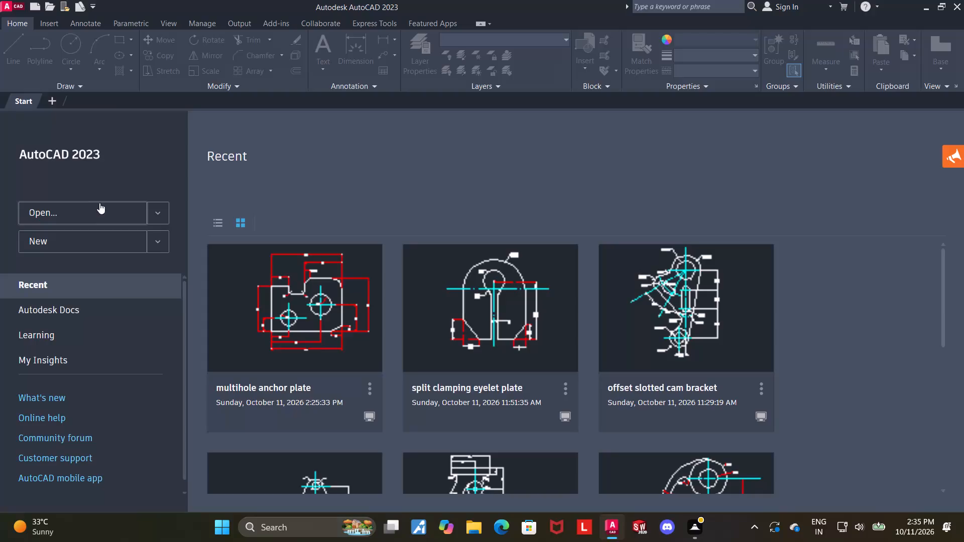
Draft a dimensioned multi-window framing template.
Create a new blank drawing.
{"action": "left_click", "coordinate": [83, 241]}
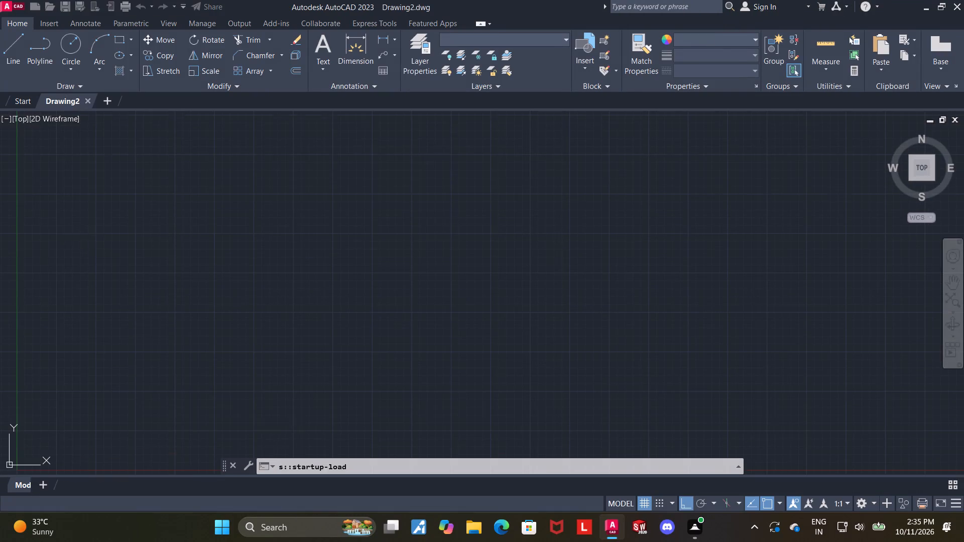
Turn on command logging for the drawing with LOGFILEON.
{"action": "type", "text": "logfi"}
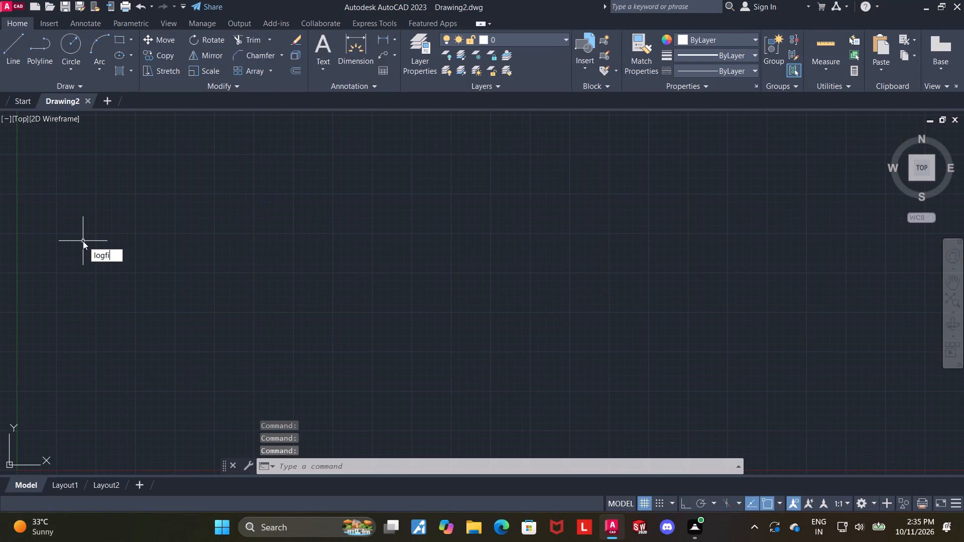
{"action": "key", "text": "BackSpace"}
{"action": "type", "text": "le"}
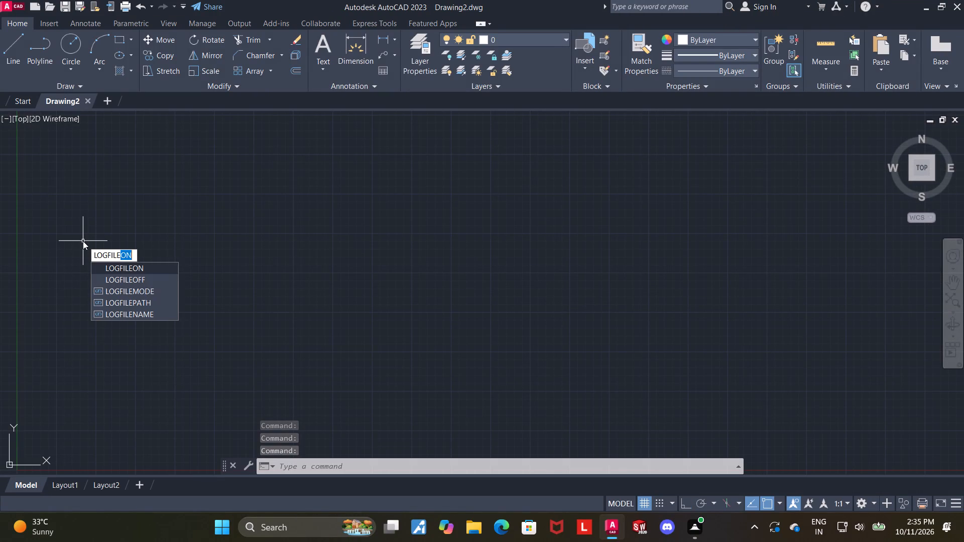
{"action": "left_click", "coordinate": [153, 266]}
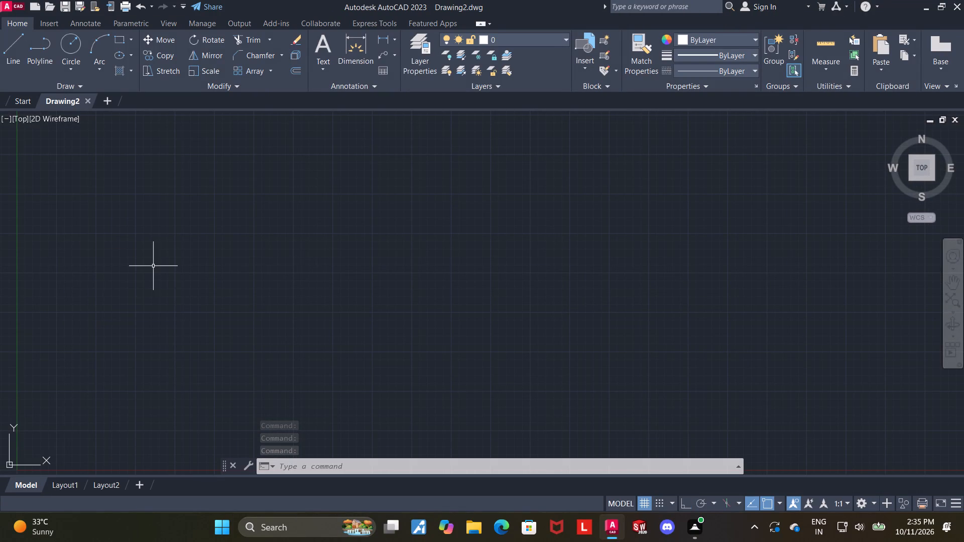
{"action": "key", "text": "Return"}
{"action": "key", "text": "Return"}
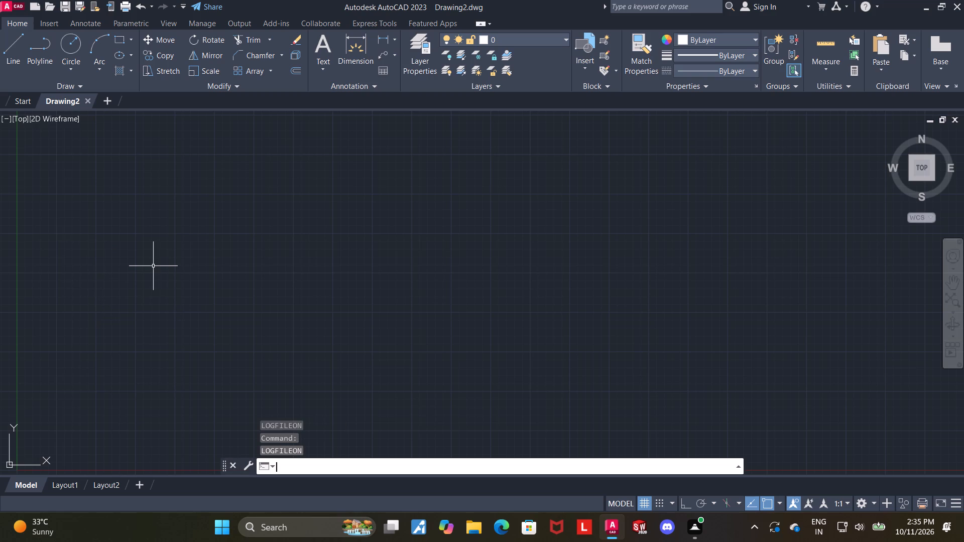
Set the drawing limits from 0,0 to 100,100.
{"action": "type", "text": "limits"}
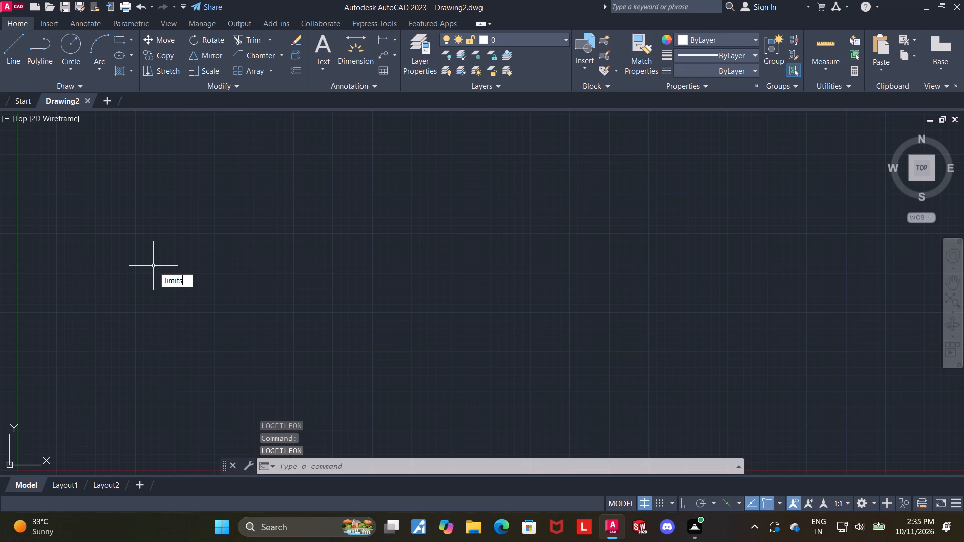
{"action": "key", "text": "Return"}
{"action": "type", "text": "0,0"}
{"action": "key", "text": "Return"}
{"action": "type", "text": "100,100"}
{"action": "key", "text": "Return"}
With Ortho on, draw connected lines 100 to the right and 50 up, starting at about 129, 38.
{"action": "scroll", "coordinate": [240, 247], "scroll_direction": "down", "scroll_amount": 3}
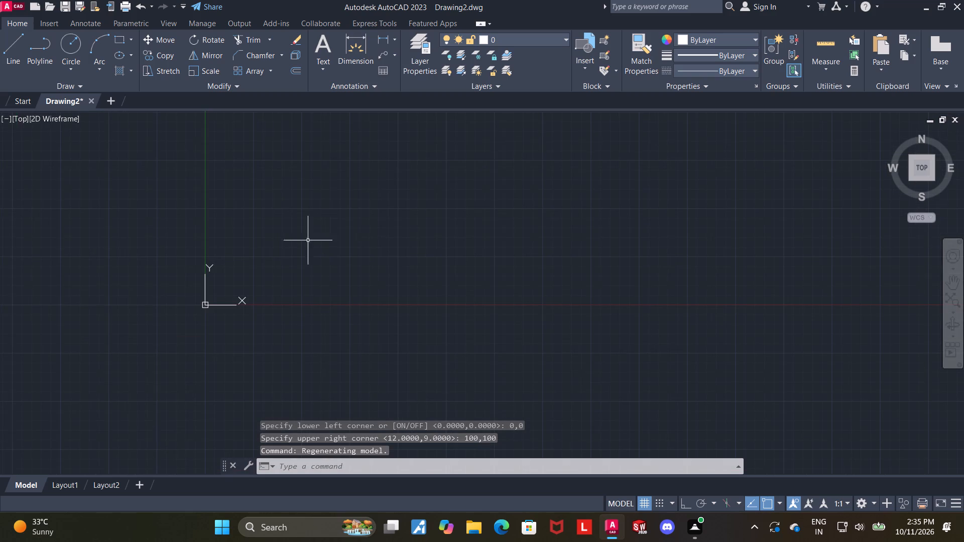
{"action": "middle_click_drag", "start_coordinate": [374, 228], "coordinate": [272, 332]}
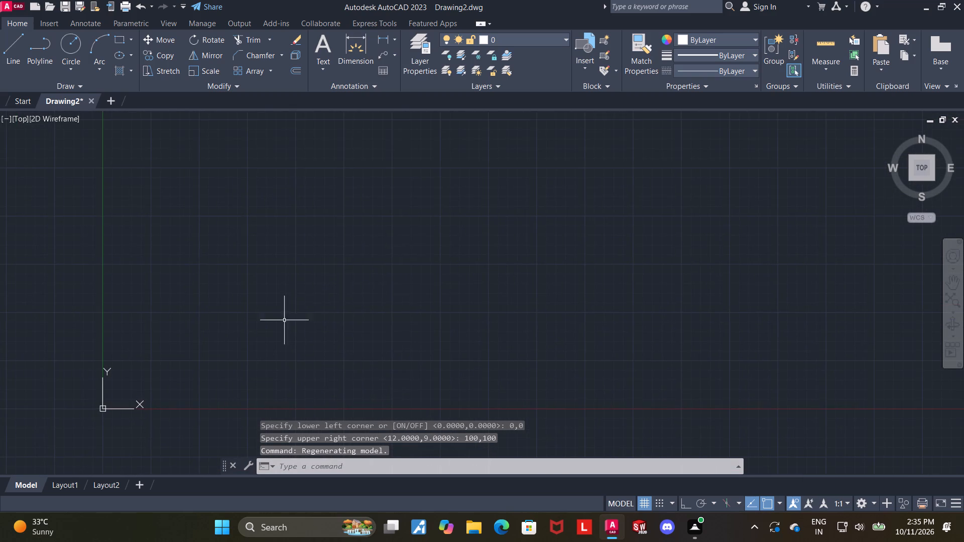
{"action": "scroll", "coordinate": [412, 251], "scroll_direction": "down", "scroll_amount": 1}
{"action": "middle_click_drag", "start_coordinate": [575, 250], "coordinate": [370, 355]}
{"action": "middle_click_drag", "start_coordinate": [370, 354], "coordinate": [388, 323]}
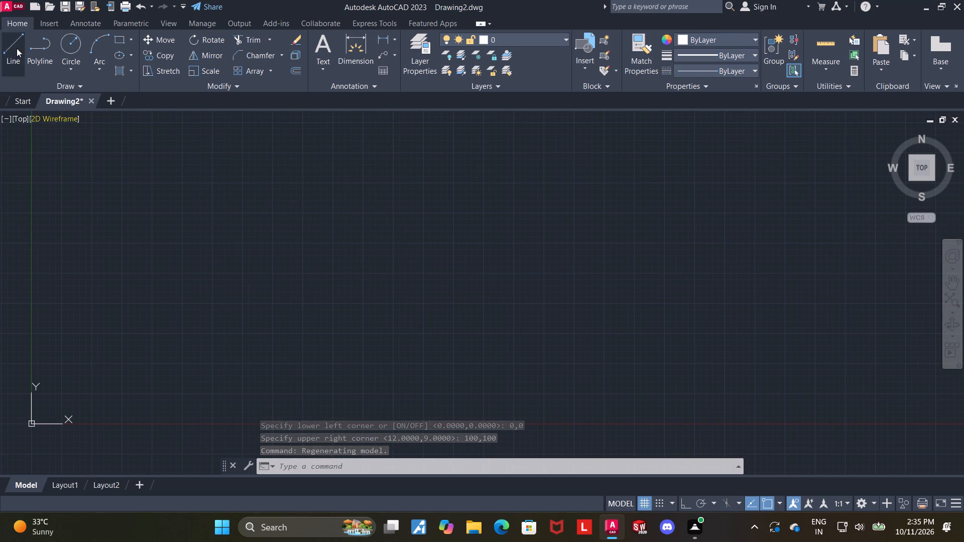
{"action": "left_click", "coordinate": [17, 48]}
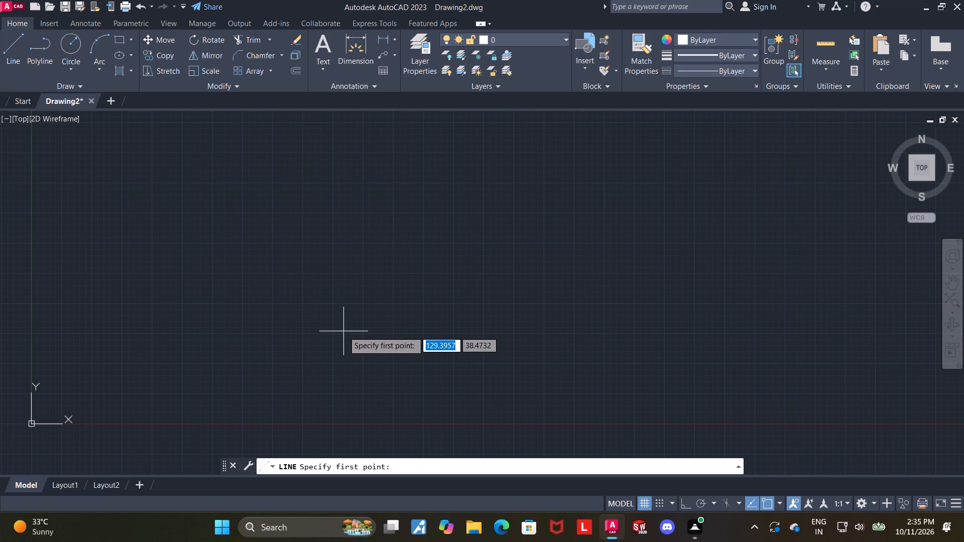
{"action": "left_click", "coordinate": [343, 331]}
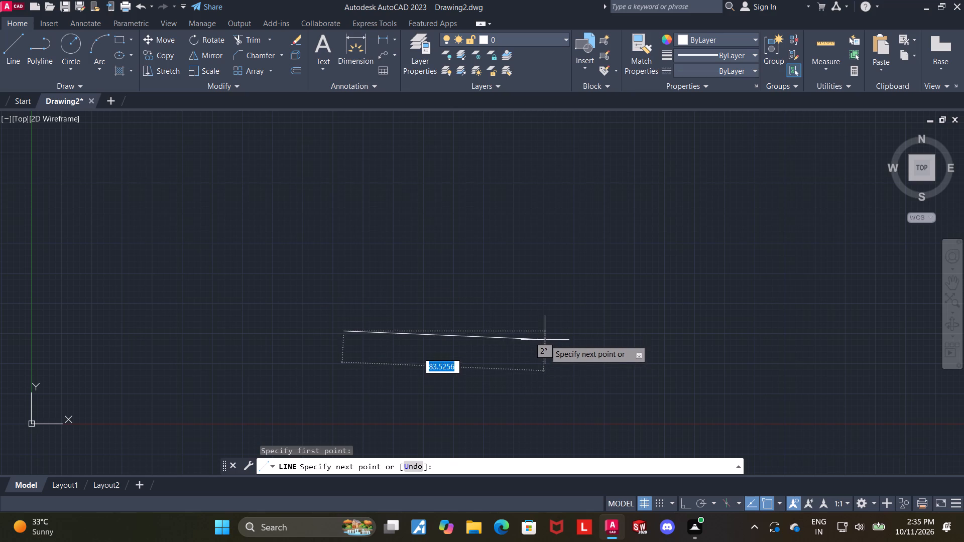
{"action": "key", "text": "F8"}
{"action": "type", "text": "100"}
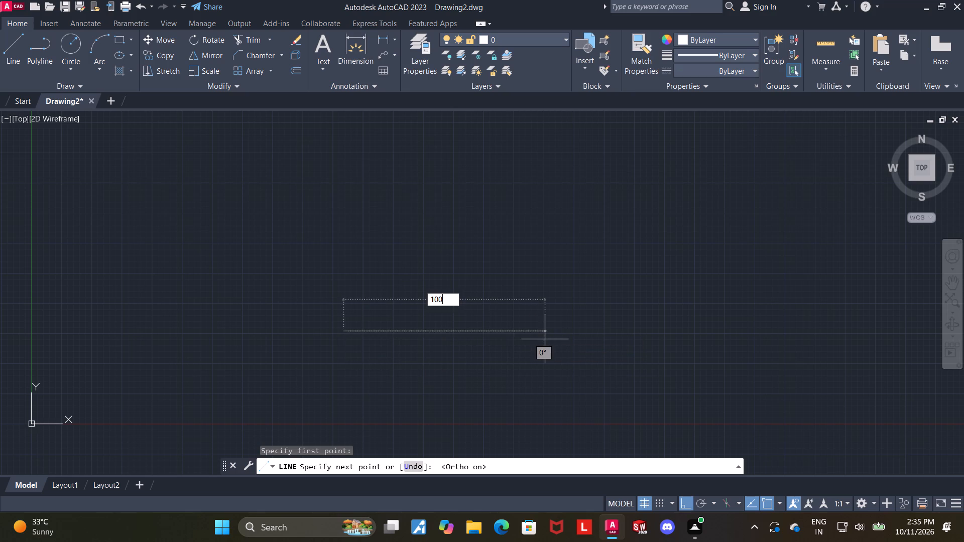
{"action": "key", "text": "Return"}
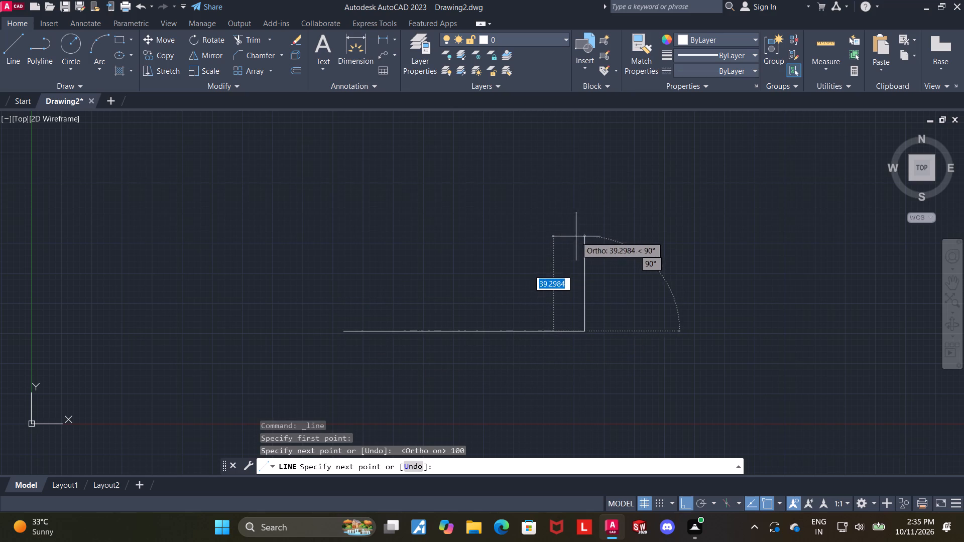
{"action": "type", "text": "50"}
{"action": "key", "text": "Return"}
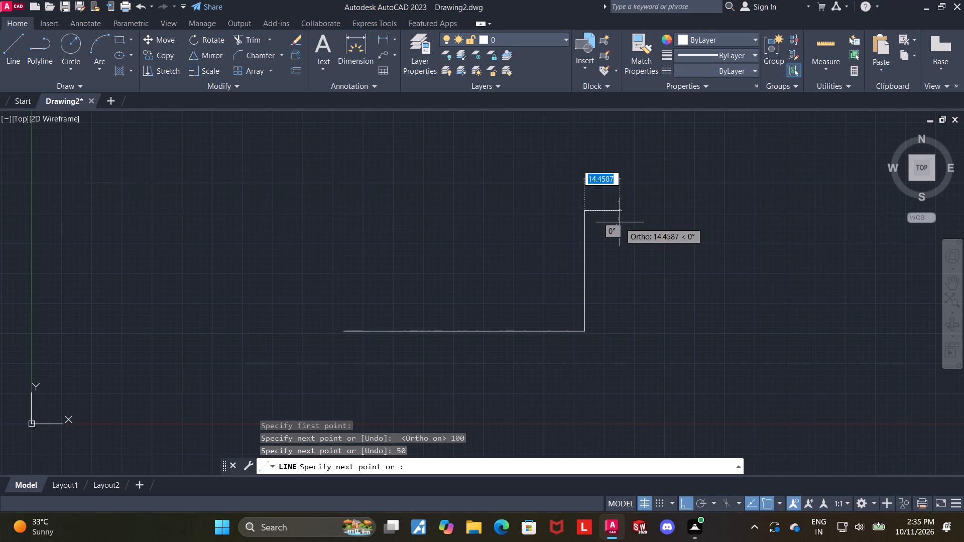
Continue the line chain 20 to the right and 120 up, and end it there.
{"action": "key", "text": "2"}
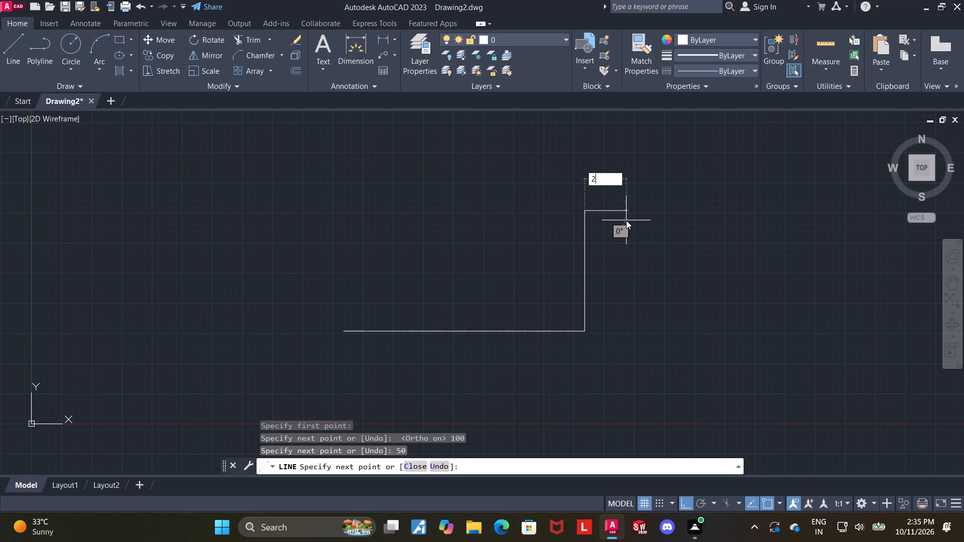
{"action": "key", "text": "0"}
{"action": "key", "text": "Return"}
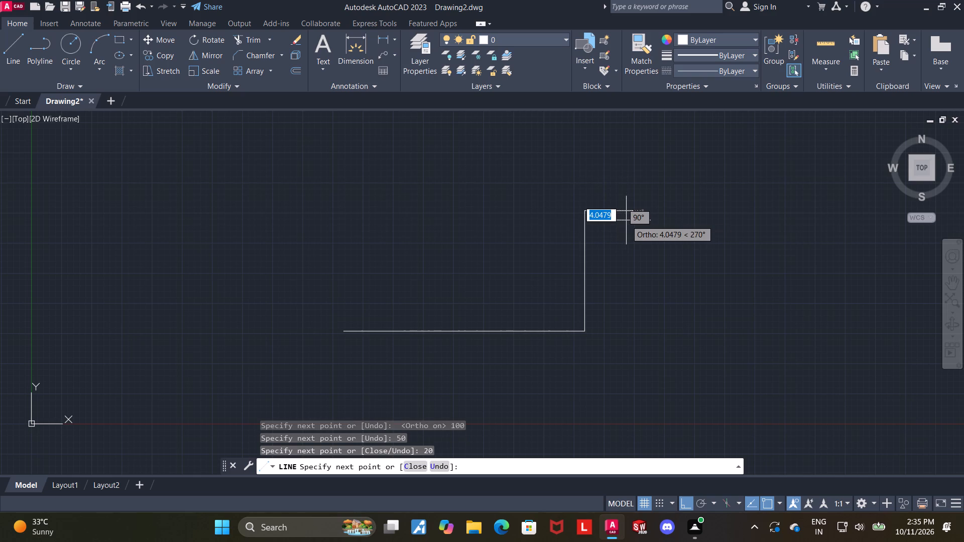
{"action": "scroll", "coordinate": [596, 174], "scroll_direction": "down", "scroll_amount": 5}
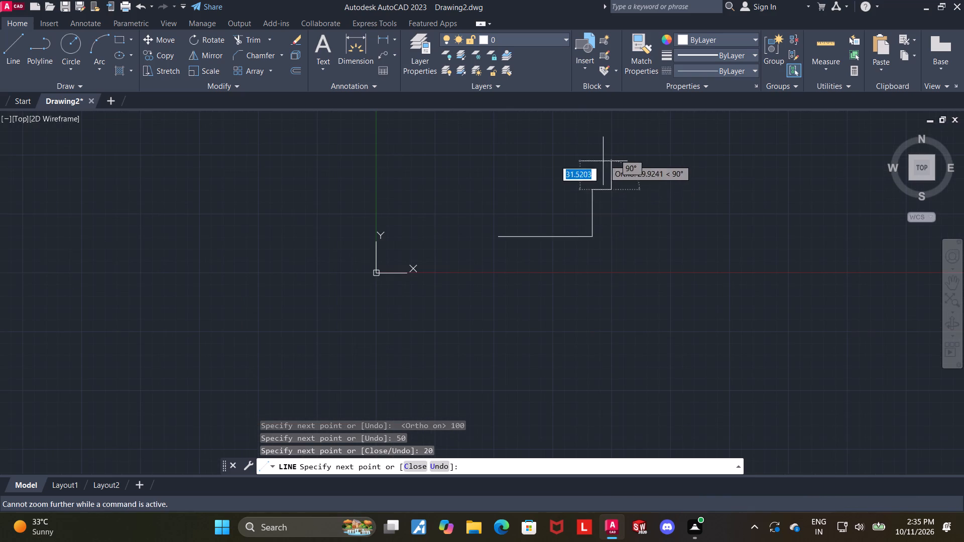
{"action": "type", "text": "120"}
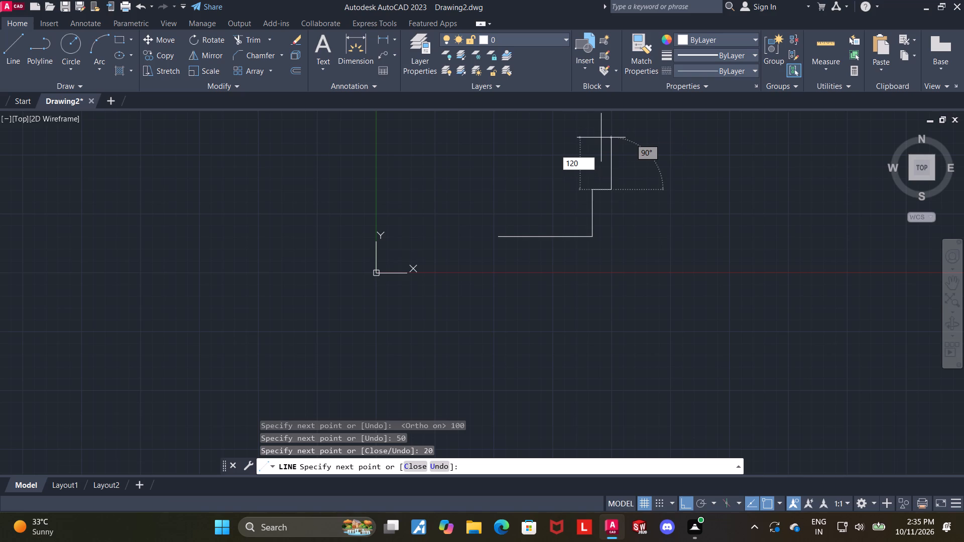
{"action": "key", "text": "Return"}
{"action": "scroll", "coordinate": [603, 141], "scroll_direction": "down", "scroll_amount": 4}
{"action": "key", "text": "Escape"}
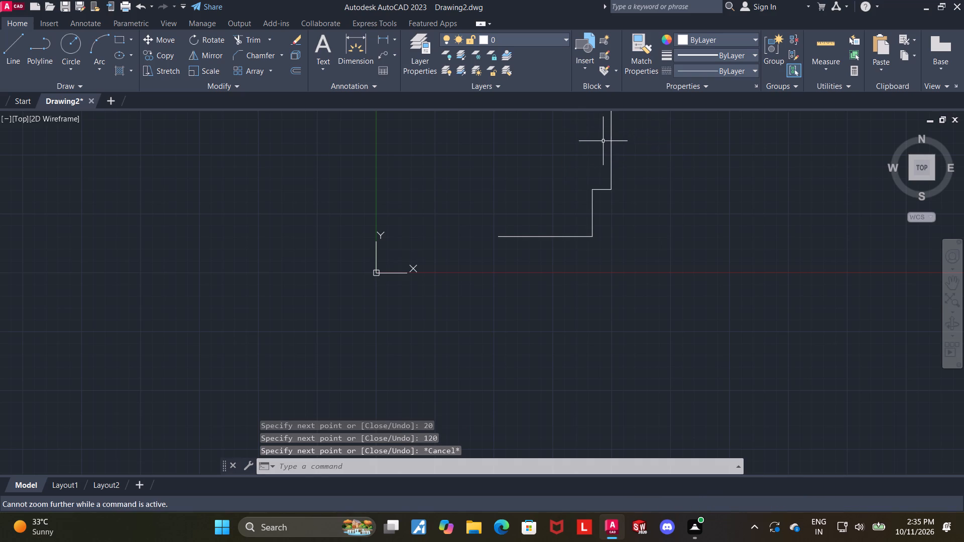
From the top end of the 120 line, draw connected lines 20 left, 30 up and 100 left.
{"action": "middle_click_drag", "start_coordinate": [679, 137], "coordinate": [662, 296]}
{"action": "scroll", "coordinate": [595, 297], "scroll_direction": "up", "scroll_amount": 1}
{"action": "middle_click_drag", "start_coordinate": [639, 322], "coordinate": [642, 280]}
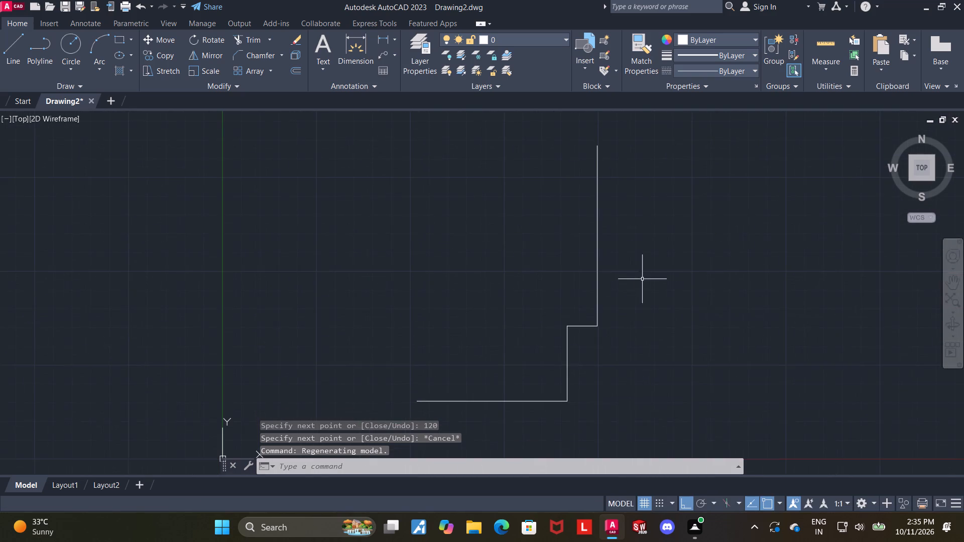
{"action": "left_click", "coordinate": [10, 49]}
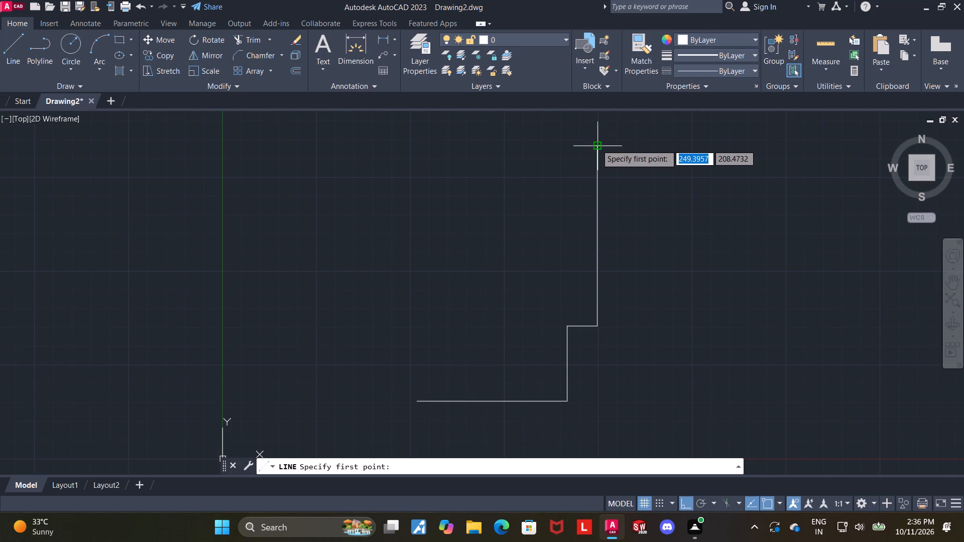
{"action": "left_click", "coordinate": [596, 145]}
{"action": "type", "text": "20"}
{"action": "key", "text": "Return"}
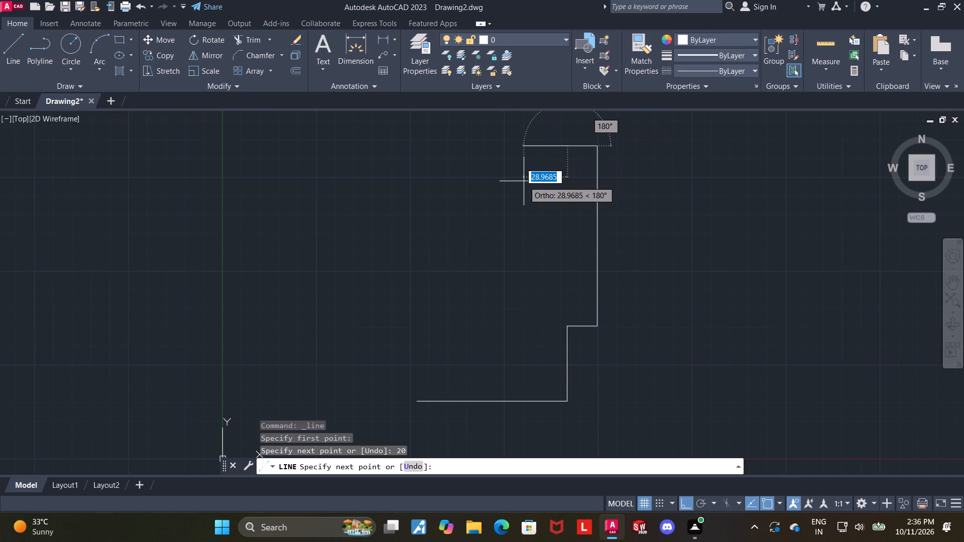
{"action": "scroll", "coordinate": [540, 126], "scroll_direction": "up", "scroll_amount": 1}
{"action": "scroll", "coordinate": [543, 136], "scroll_direction": "down", "scroll_amount": 3}
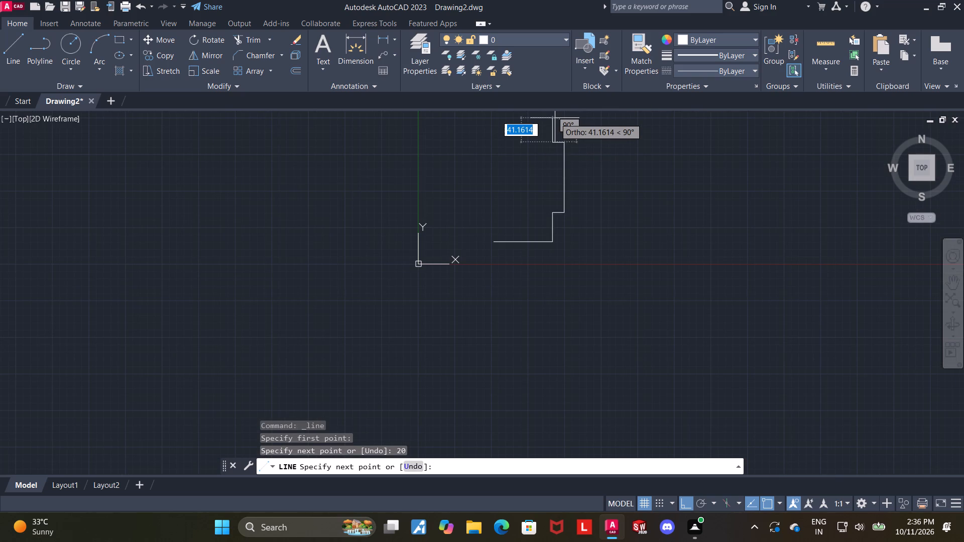
{"action": "type", "text": "30"}
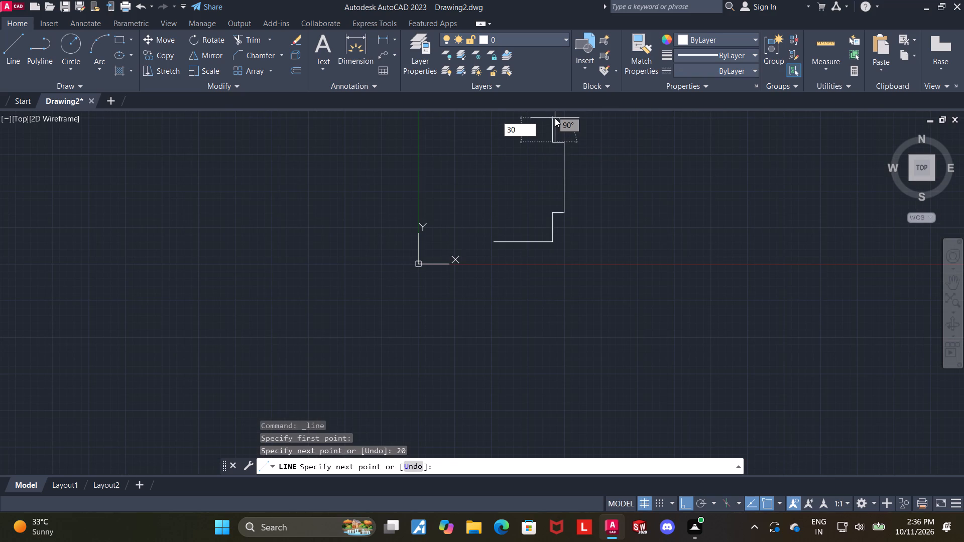
{"action": "key", "text": "Return"}
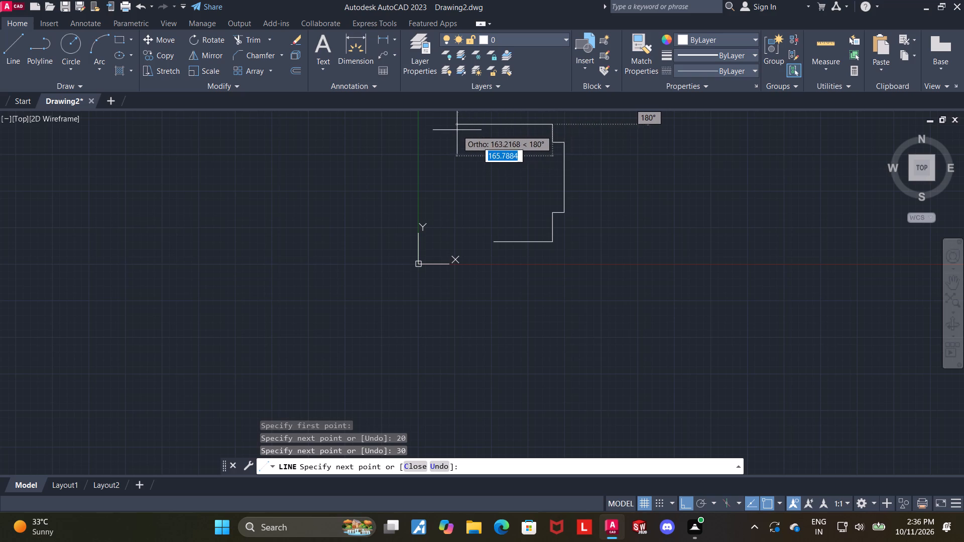
{"action": "type", "text": "100"}
{"action": "key", "text": "Return"}
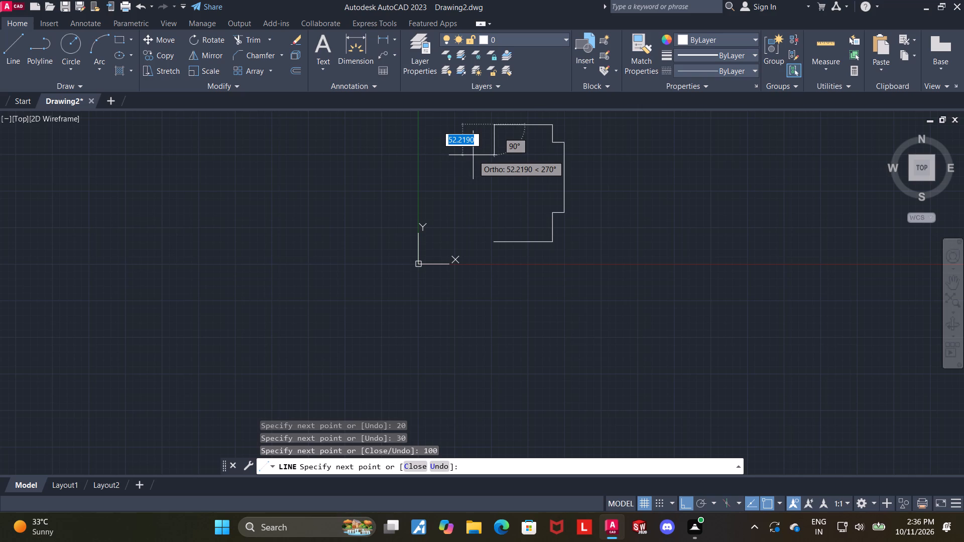
Continue the outline 20 down, 20 left, 120 down and 20 right, and close it down to the bottom line's left endpoint.
{"action": "type", "text": "20"}
{"action": "key", "text": "Return"}
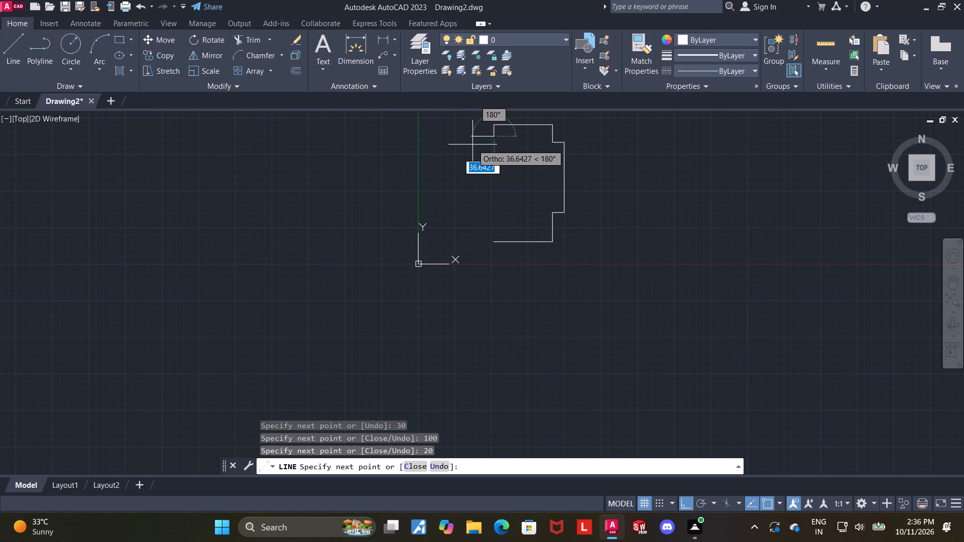
{"action": "type", "text": "20"}
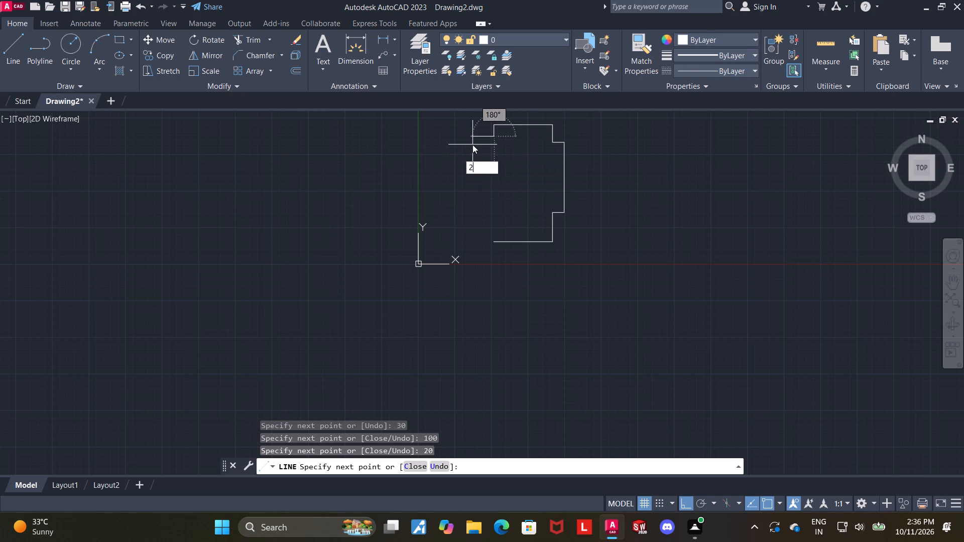
{"action": "key", "text": "Return"}
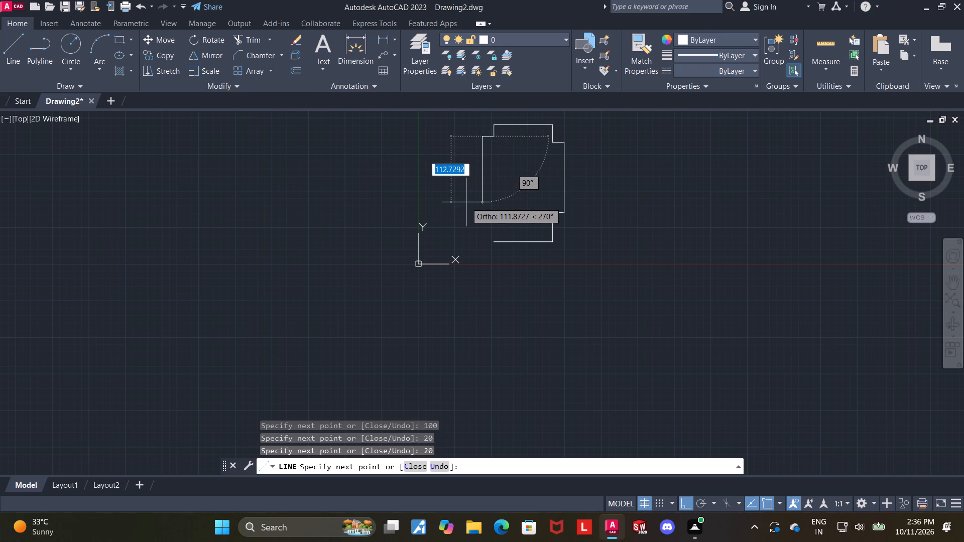
{"action": "type", "text": "12"}
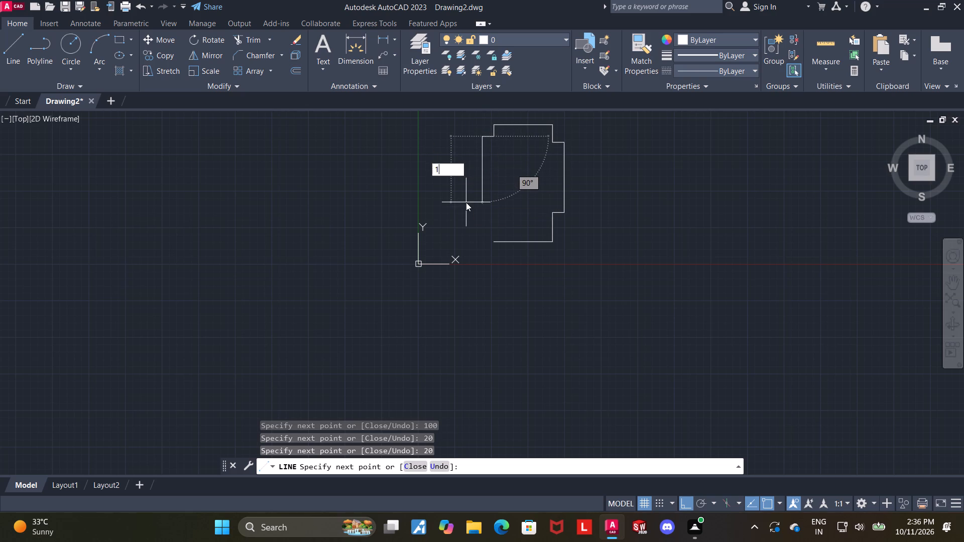
{"action": "key", "text": "0"}
{"action": "key", "text": "Return"}
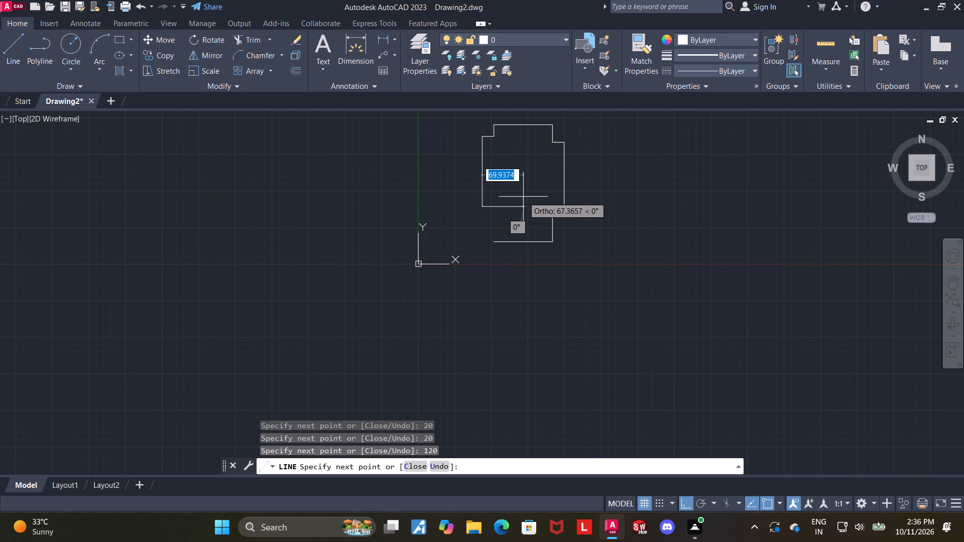
{"action": "type", "text": "20"}
{"action": "key", "text": "Return"}
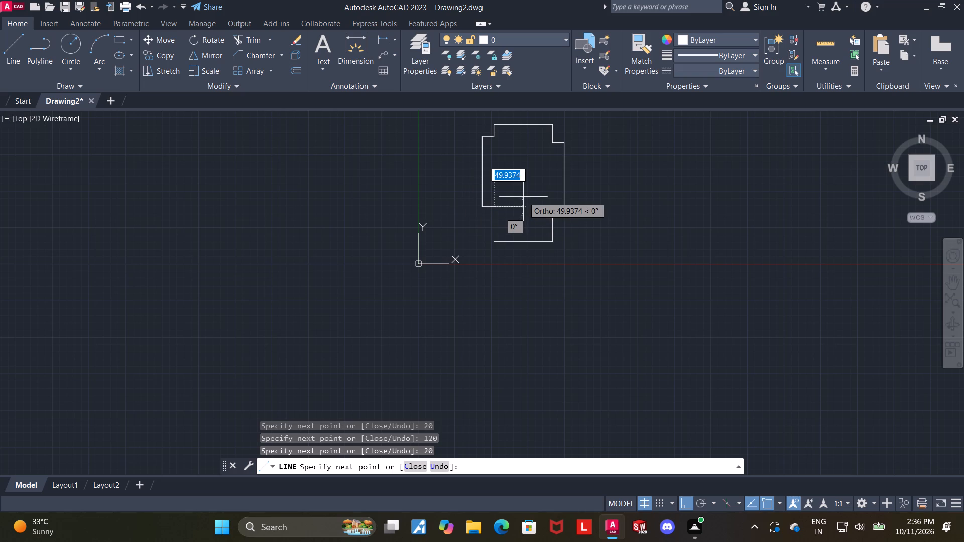
{"action": "left_click", "coordinate": [498, 242]}
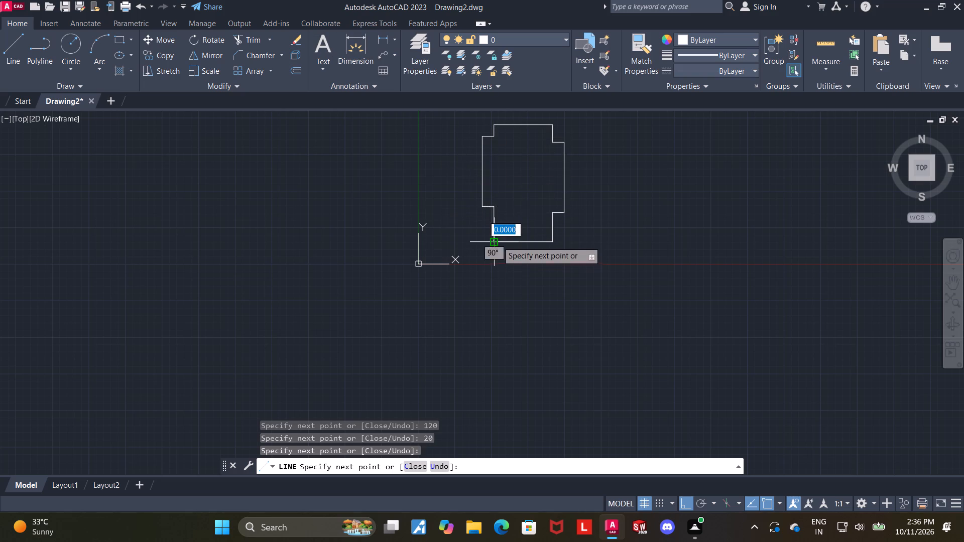
{"action": "key", "text": "Escape"}
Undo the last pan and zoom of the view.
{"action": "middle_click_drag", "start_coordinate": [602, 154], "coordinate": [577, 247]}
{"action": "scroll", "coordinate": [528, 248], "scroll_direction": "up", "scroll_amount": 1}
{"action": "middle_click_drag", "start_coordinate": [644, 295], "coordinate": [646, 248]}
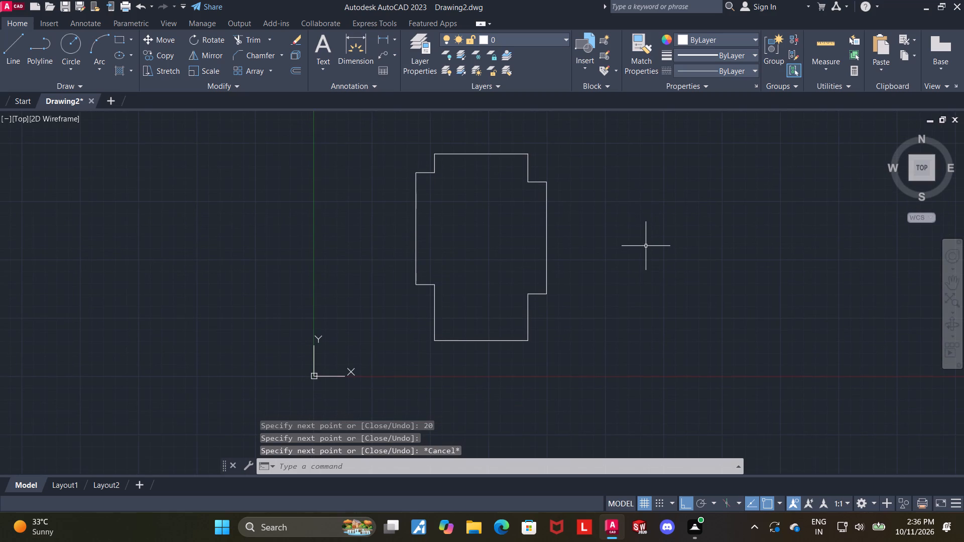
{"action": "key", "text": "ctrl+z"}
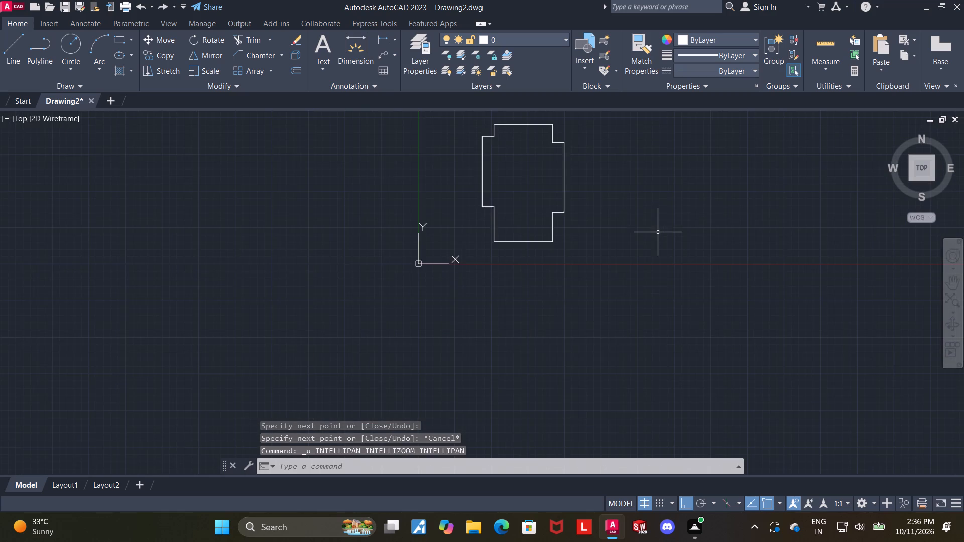
Undo the line chain that forms the outline's upper and left portions.
{"action": "key", "text": "ctrl+z"}
Move the remaining partial outline freely up and to the right with Ortho off, using the step's inner corner as base point.
{"action": "scroll", "coordinate": [616, 191], "scroll_direction": "down", "scroll_amount": 2}
{"action": "middle_click", "coordinate": [650, 176]}
{"action": "middle_click", "coordinate": [648, 180]}
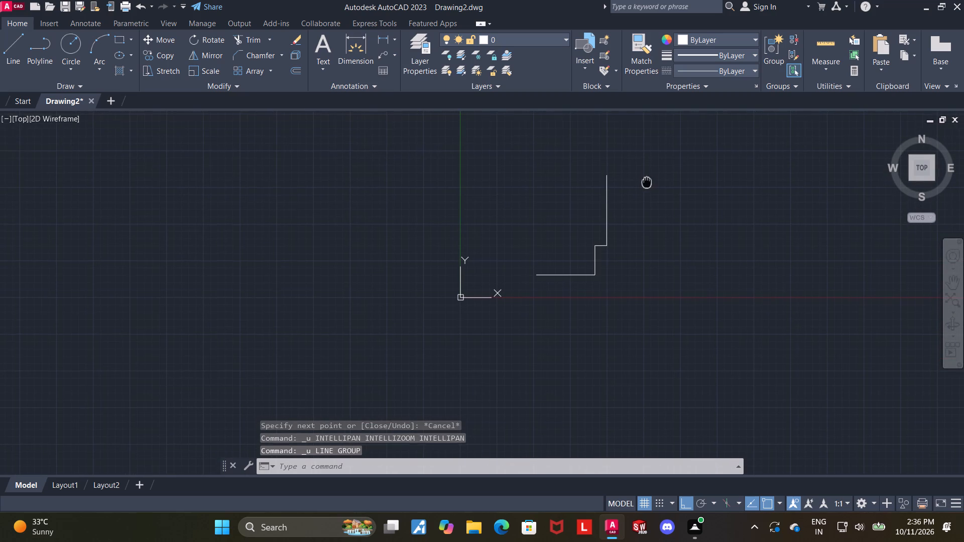
{"action": "left_click", "coordinate": [658, 170]}
{"action": "left_click", "coordinate": [531, 287]}
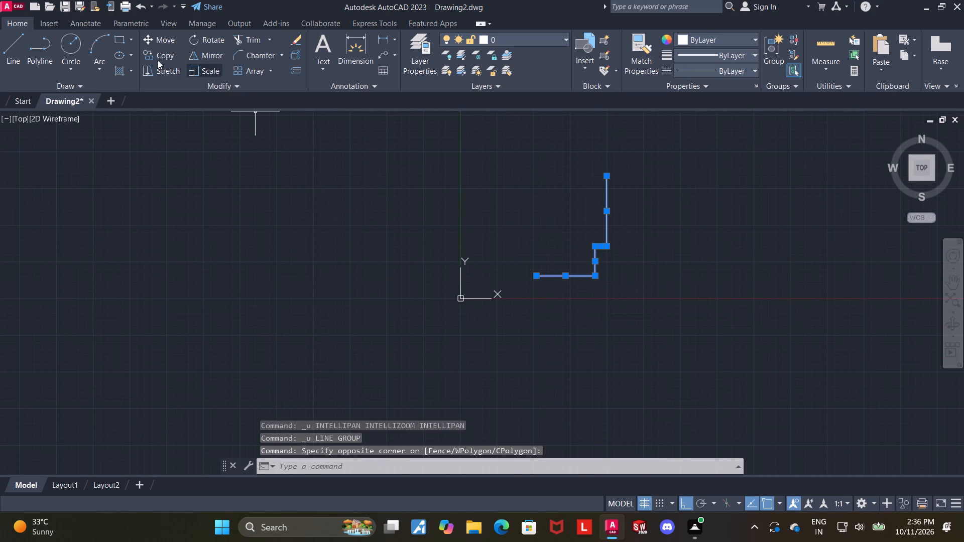
{"action": "left_click", "coordinate": [156, 39]}
{"action": "left_click", "coordinate": [594, 247]}
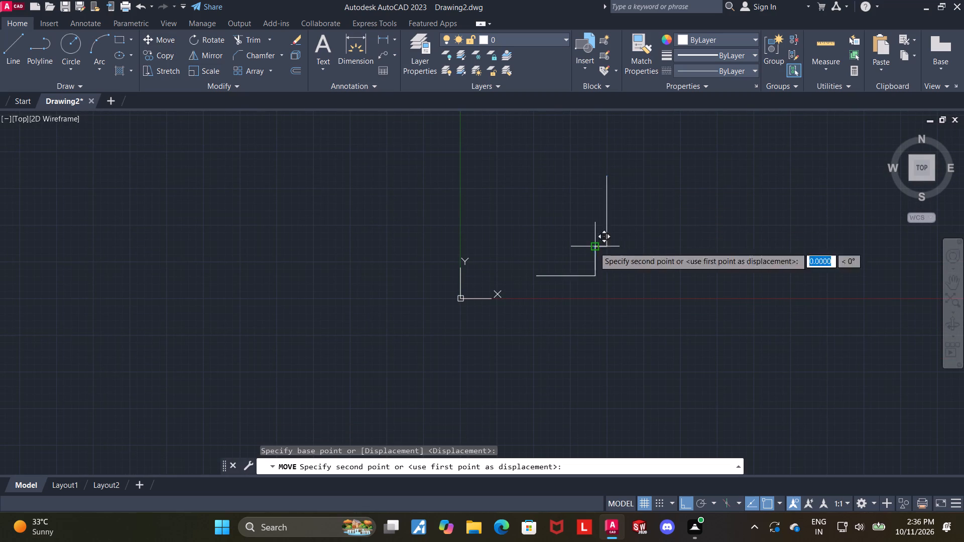
{"action": "key", "text": "F8"}
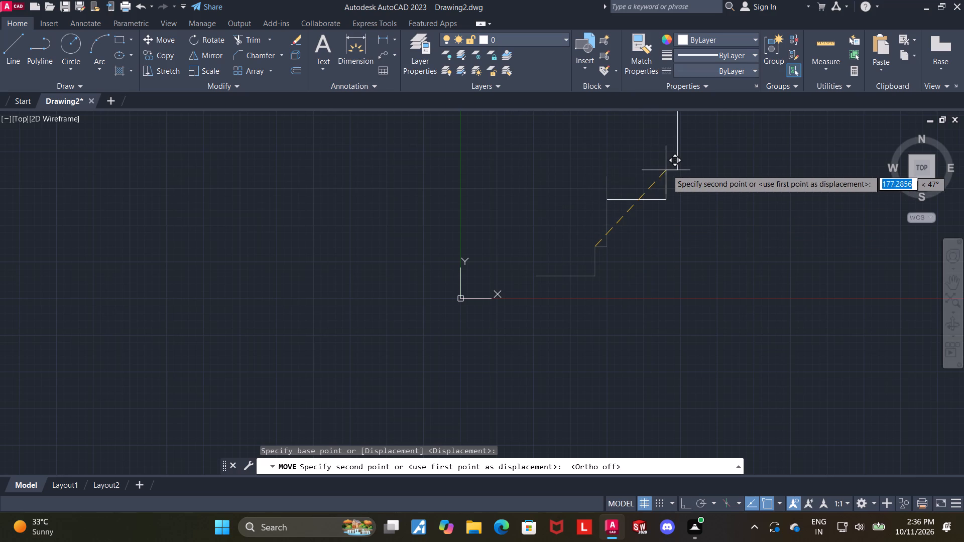
{"action": "left_click", "coordinate": [650, 176]}
From the top end of the 120 line, draw connected lines 20 left and 30 up, with Ortho on for the vertical.
{"action": "scroll", "coordinate": [652, 180], "scroll_direction": "down", "scroll_amount": 2}
{"action": "middle_click_drag", "start_coordinate": [711, 150], "coordinate": [702, 164]}
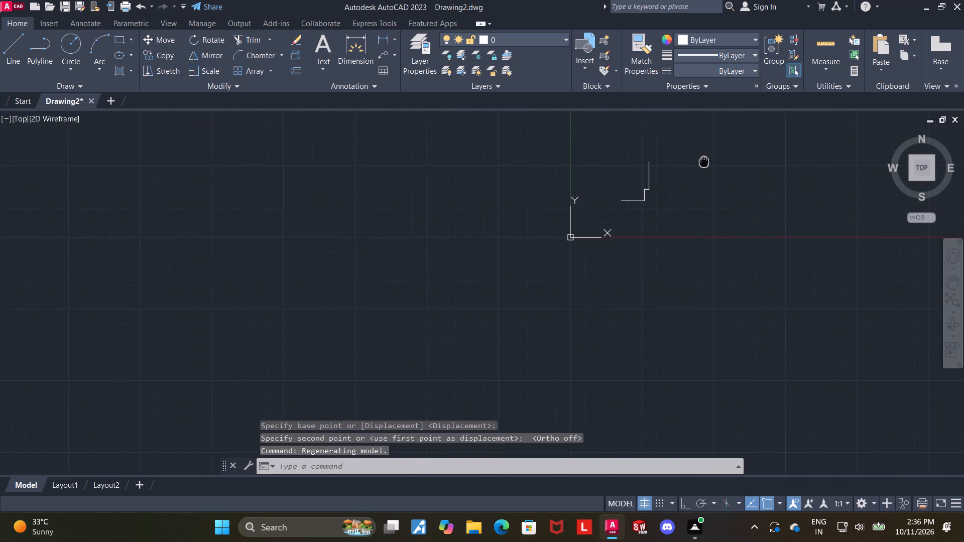
{"action": "middle_click_drag", "start_coordinate": [702, 164], "coordinate": [683, 184]}
{"action": "scroll", "coordinate": [655, 203], "scroll_direction": "up", "scroll_amount": 3}
{"action": "middle_click_drag", "start_coordinate": [614, 177], "coordinate": [630, 210]}
{"action": "key", "text": "Escape"}
{"action": "left_click", "coordinate": [9, 50]}
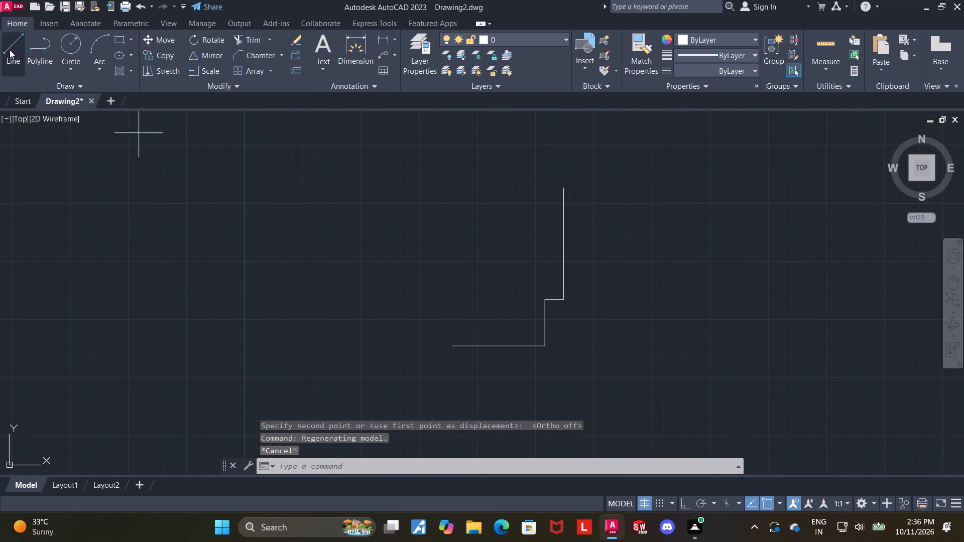
{"action": "scroll", "coordinate": [566, 182], "scroll_direction": "up", "scroll_amount": 2}
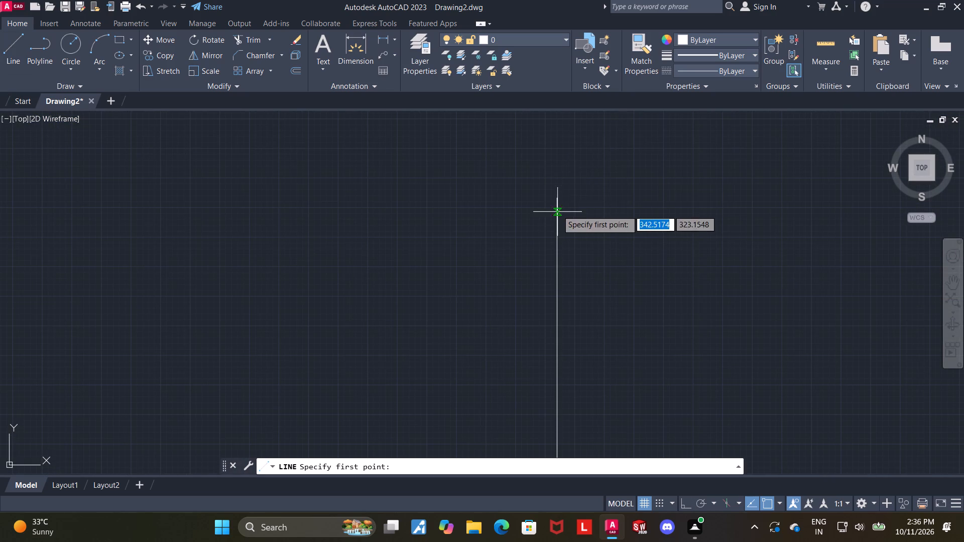
{"action": "left_click", "coordinate": [558, 195]}
{"action": "scroll", "coordinate": [558, 195], "scroll_direction": "down", "scroll_amount": 3}
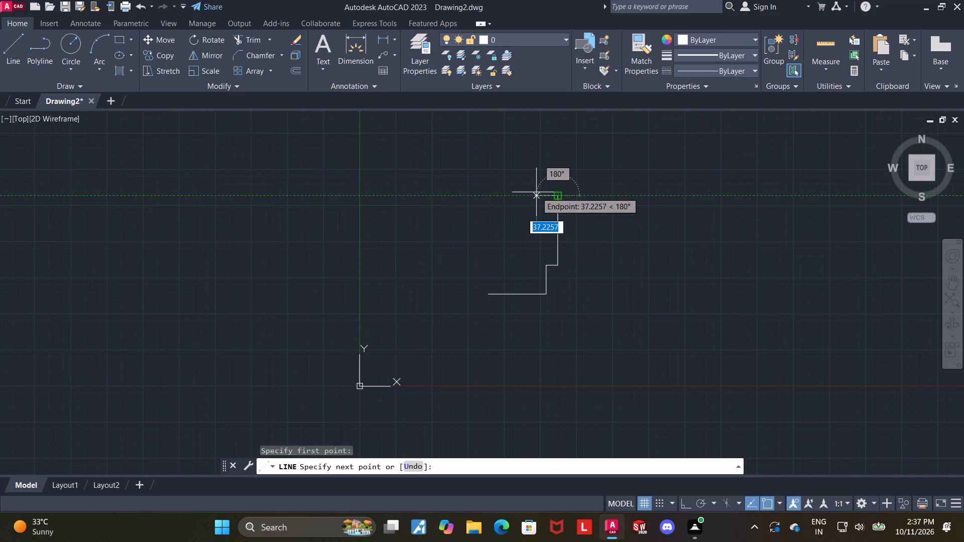
{"action": "type", "text": "20"}
{"action": "key", "text": "Return"}
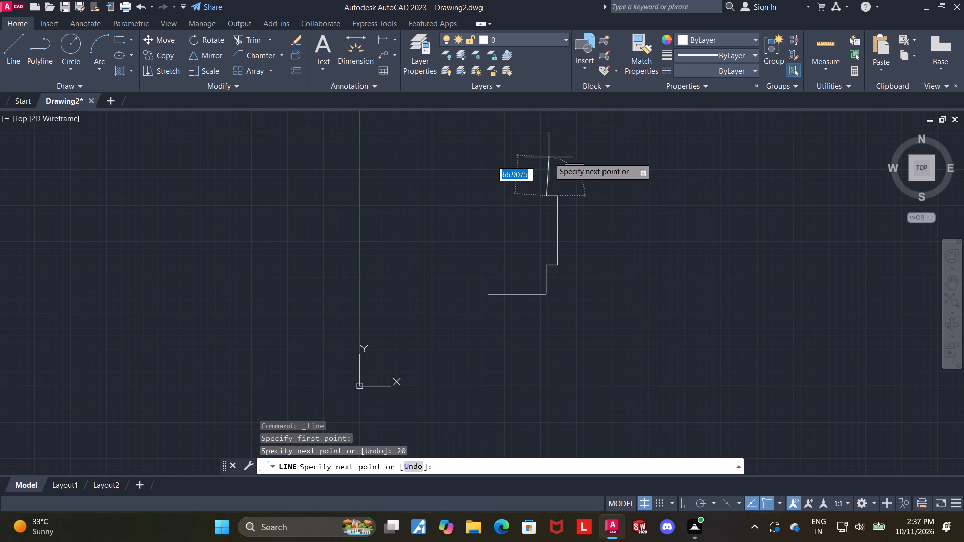
{"action": "key", "text": "F8"}
{"action": "type", "text": "30"}
{"action": "key", "text": "Return"}
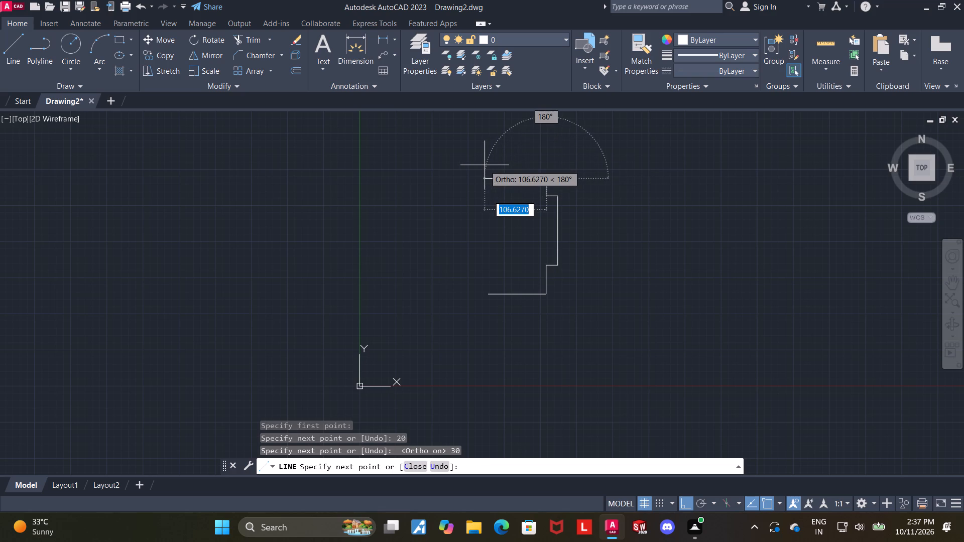
Continue the line chain 100 left and 30 down.
{"action": "key", "text": "grave"}
{"action": "type", "text": "00"}
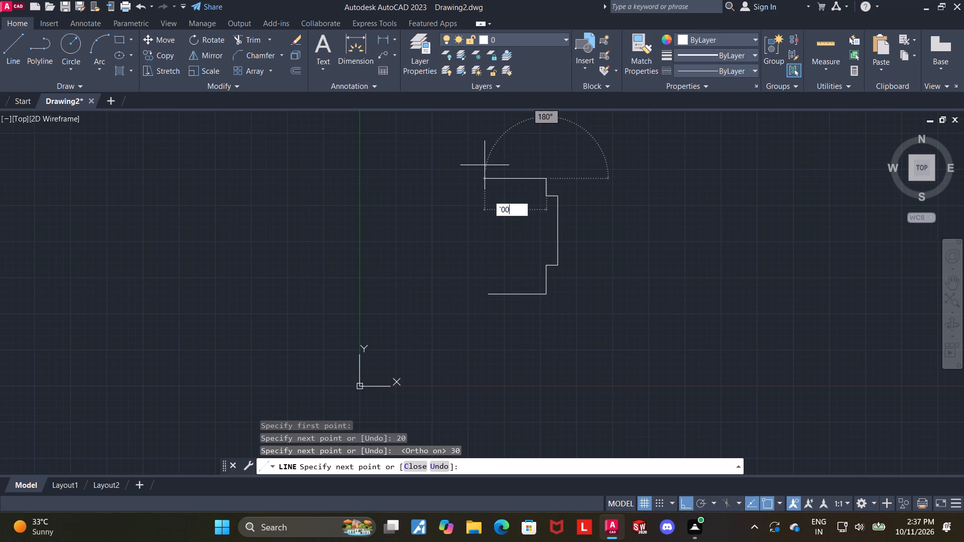
{"action": "key", "text": "Return"}
{"action": "key", "text": "BackSpace"}
{"action": "key", "text": "BackSpace"}
{"action": "type", "text": "100"}
{"action": "key", "text": "Return"}
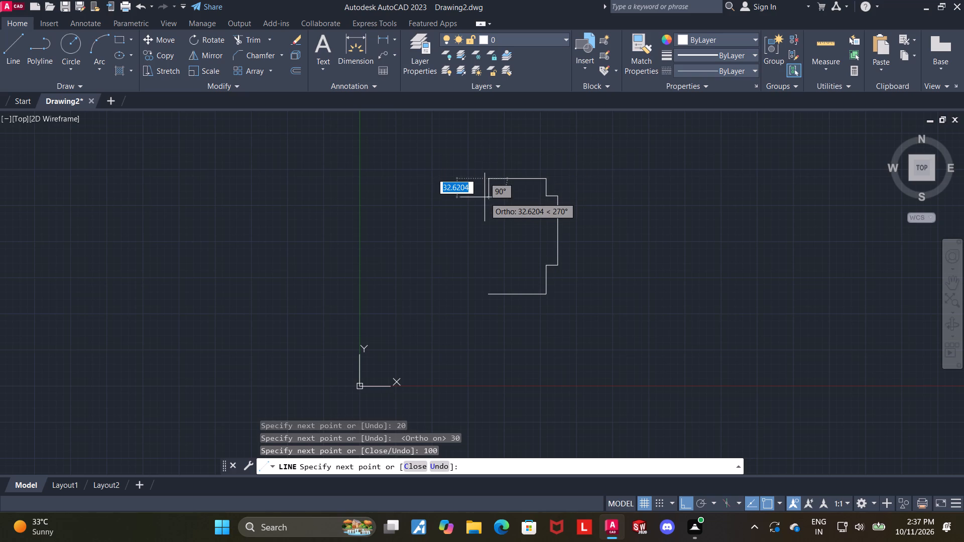
{"action": "type", "text": "30"}
{"action": "key", "text": "Return"}
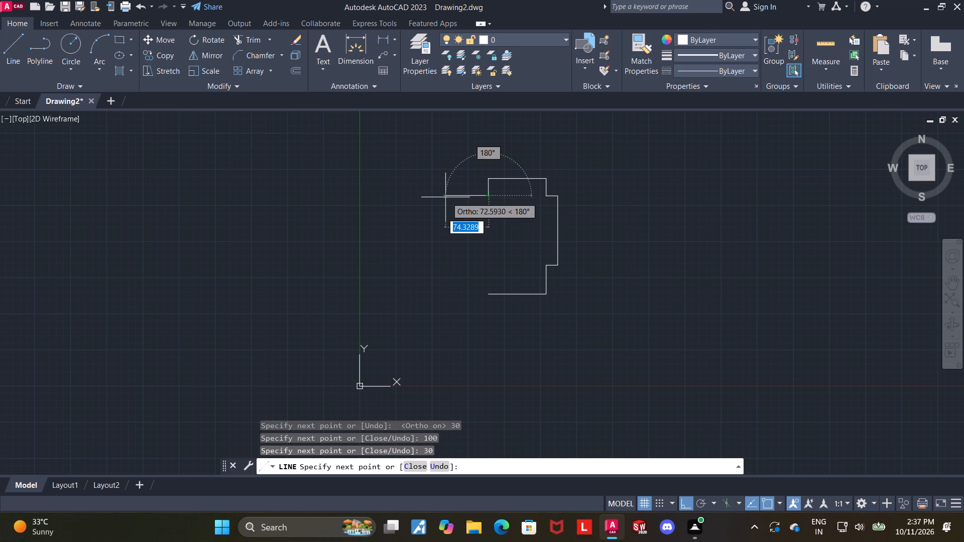
Extend the line chain 20 left, 120 down and 20 right.
{"action": "type", "text": "20"}
{"action": "key", "text": "Return"}
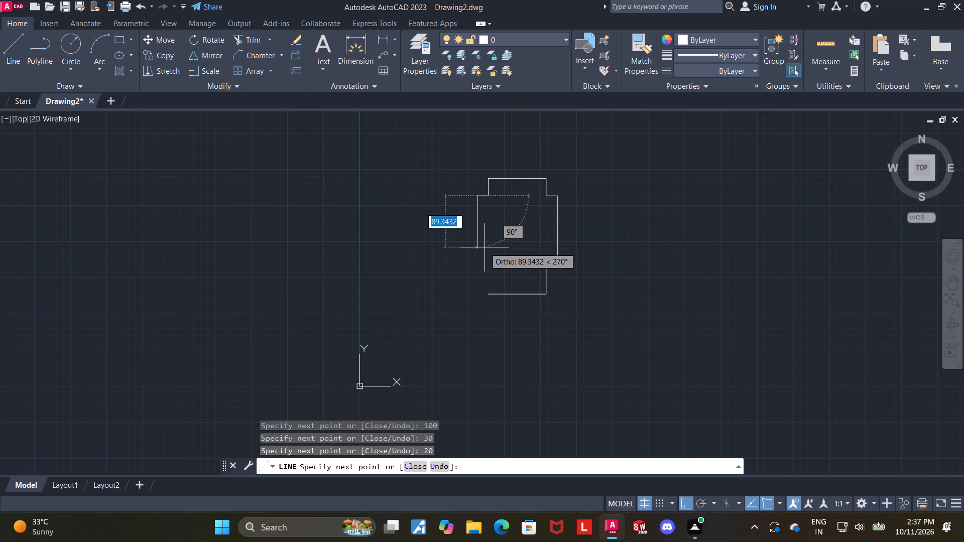
{"action": "type", "text": "120"}
{"action": "key", "text": "Return"}
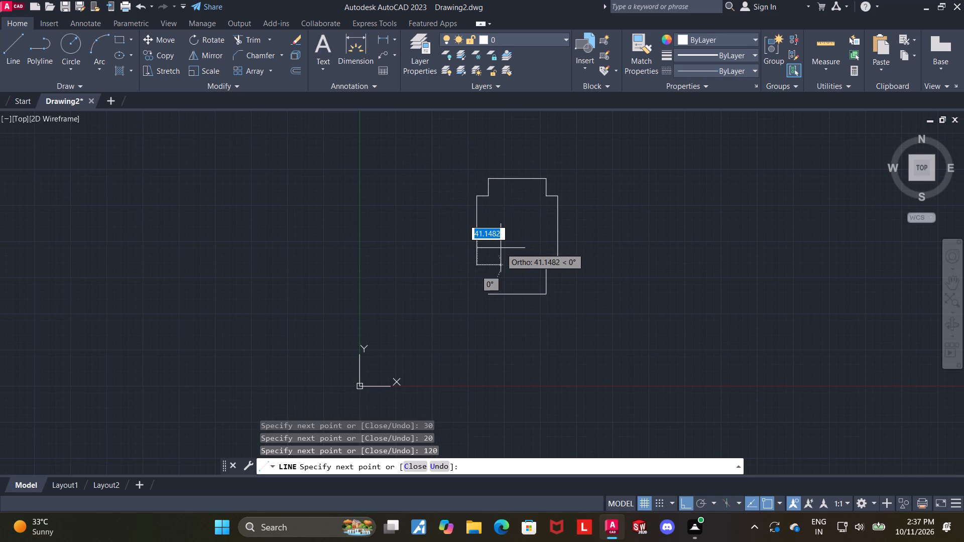
{"action": "type", "text": "20"}
{"action": "key", "text": "Return"}
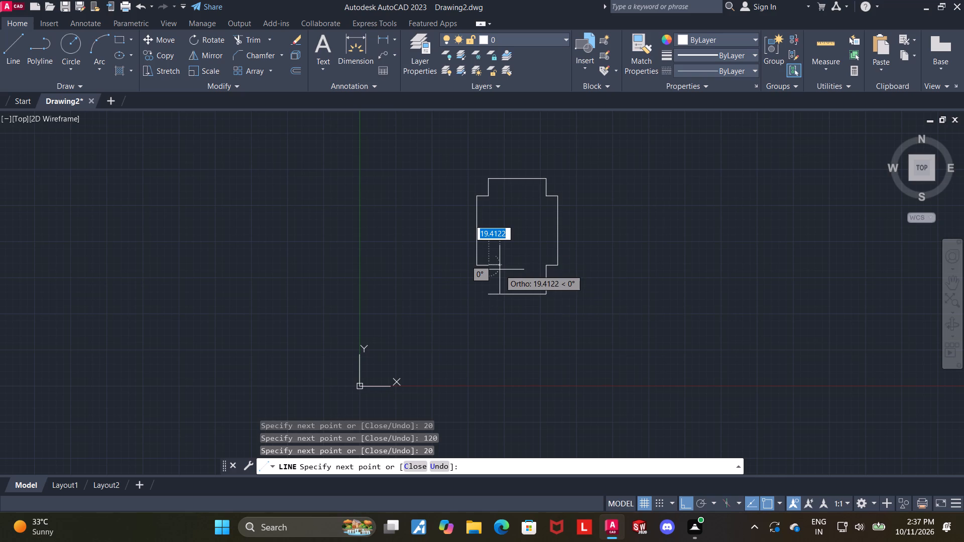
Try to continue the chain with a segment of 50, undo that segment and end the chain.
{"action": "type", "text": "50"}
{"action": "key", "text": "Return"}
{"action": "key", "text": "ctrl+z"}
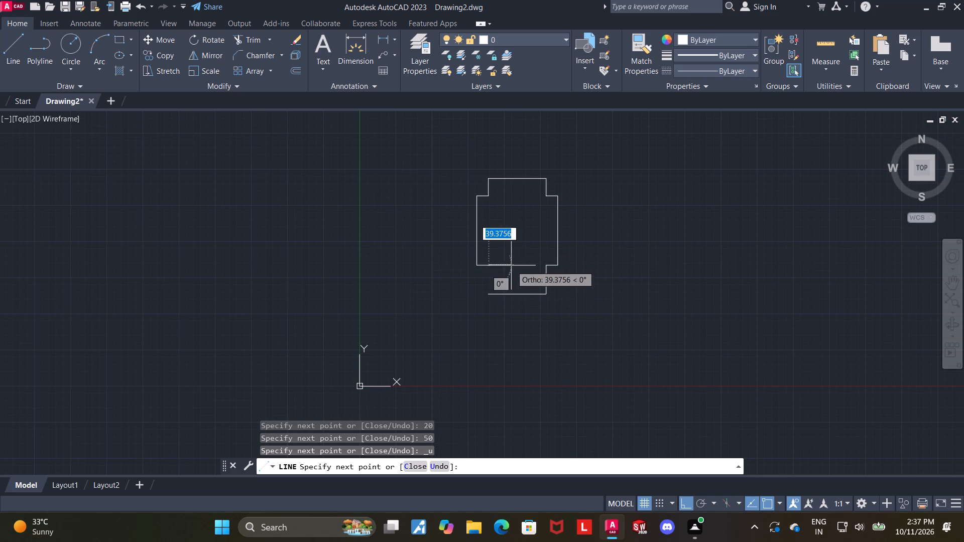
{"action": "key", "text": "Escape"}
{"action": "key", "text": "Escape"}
Close the outline with a 50 line straight down from the left step's inner corner to the bottom line's left endpoint.
{"action": "scroll", "coordinate": [551, 267], "scroll_direction": "up", "scroll_amount": 2}
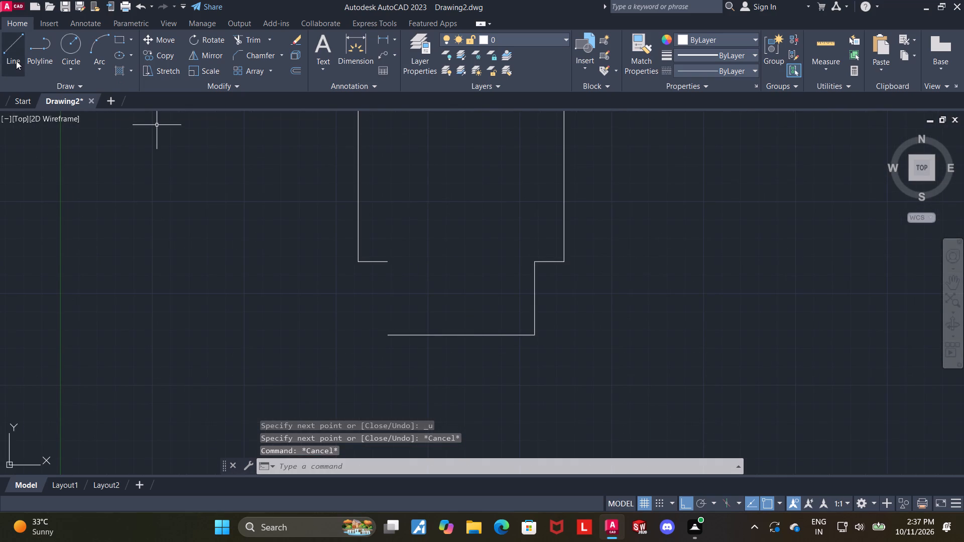
{"action": "left_click", "coordinate": [16, 59]}
{"action": "left_click", "coordinate": [390, 261]}
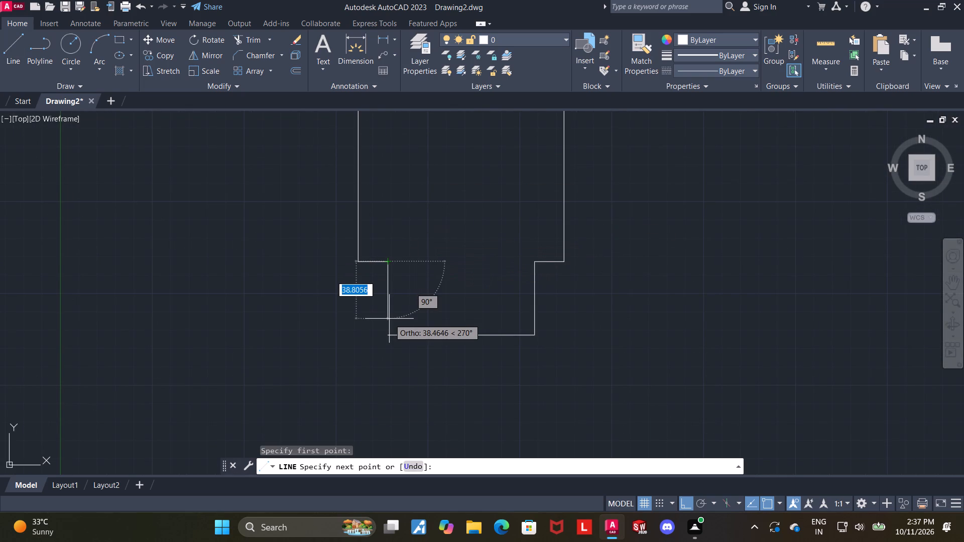
{"action": "type", "text": "50"}
{"action": "key", "text": "Return"}
{"action": "key", "text": "Escape"}
Fillet the outline's bottom-left corner with radius 10.
{"action": "scroll", "coordinate": [511, 276], "scroll_direction": "down", "scroll_amount": 1}
{"action": "middle_click_drag", "start_coordinate": [640, 225], "coordinate": [640, 279]}
{"action": "middle_click_drag", "start_coordinate": [617, 260], "coordinate": [622, 234]}
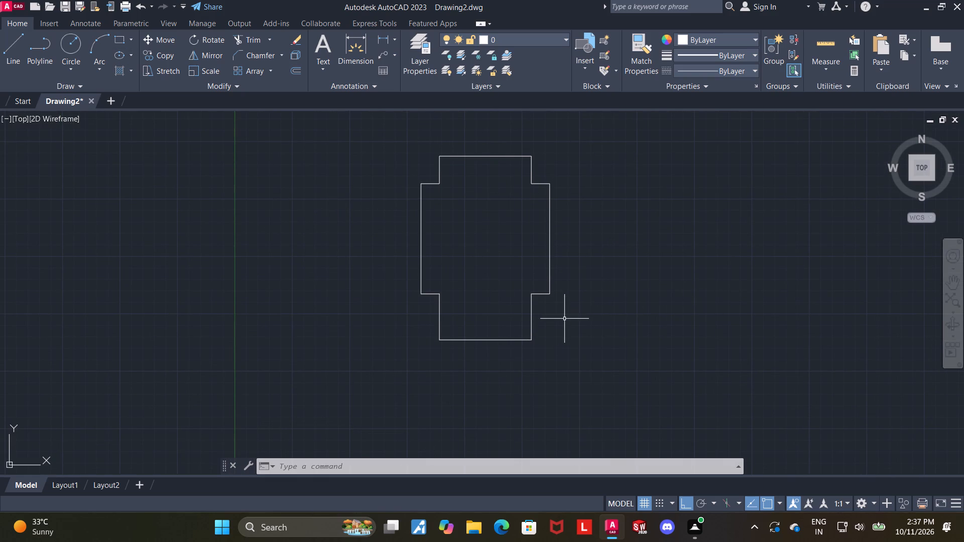
{"action": "key", "text": "f"}
{"action": "key", "text": "Return"}
{"action": "key", "text": "r"}
{"action": "key", "text": "Return"}
{"action": "key", "text": "1"}
{"action": "key", "text": "0"}
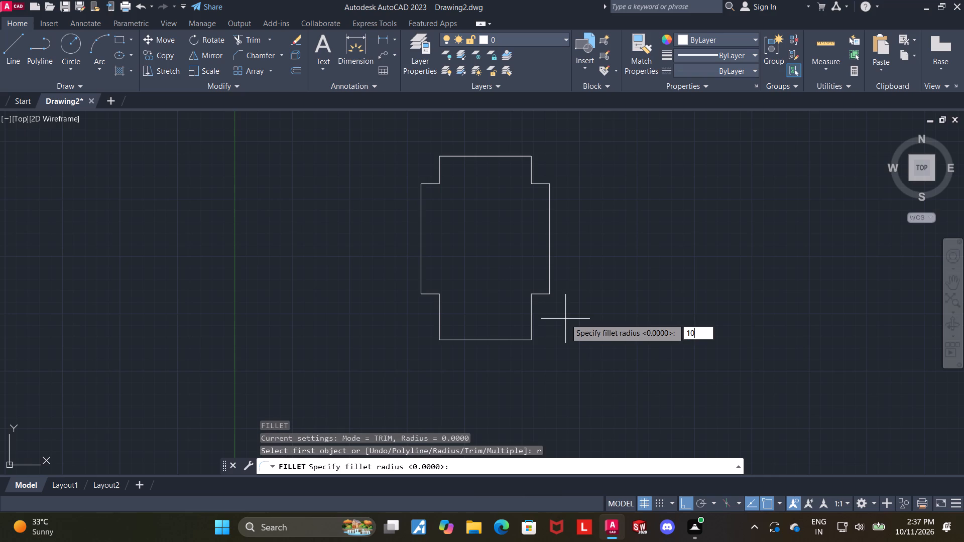
{"action": "key", "text": "Return"}
{"action": "scroll", "coordinate": [470, 299], "scroll_direction": "up", "scroll_amount": 1}
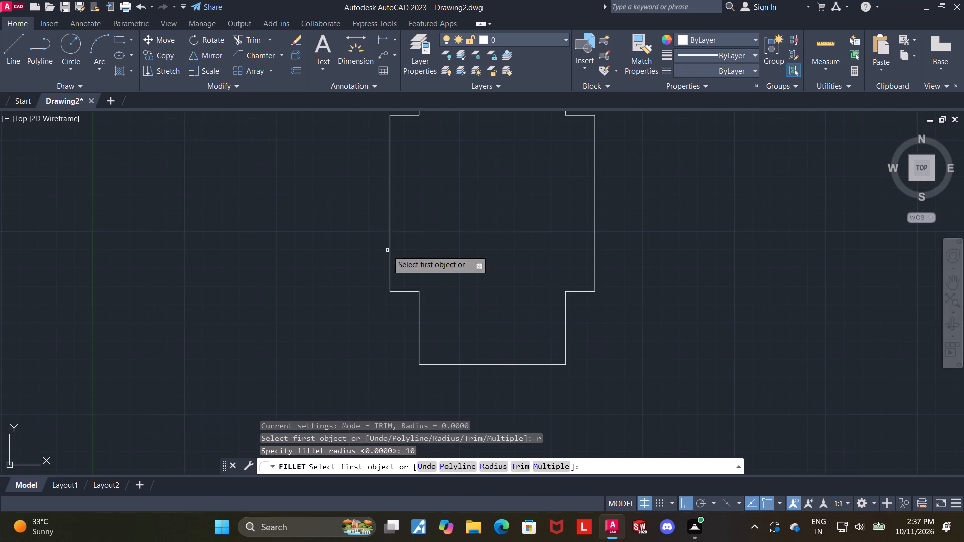
{"action": "left_click", "coordinate": [418, 359]}
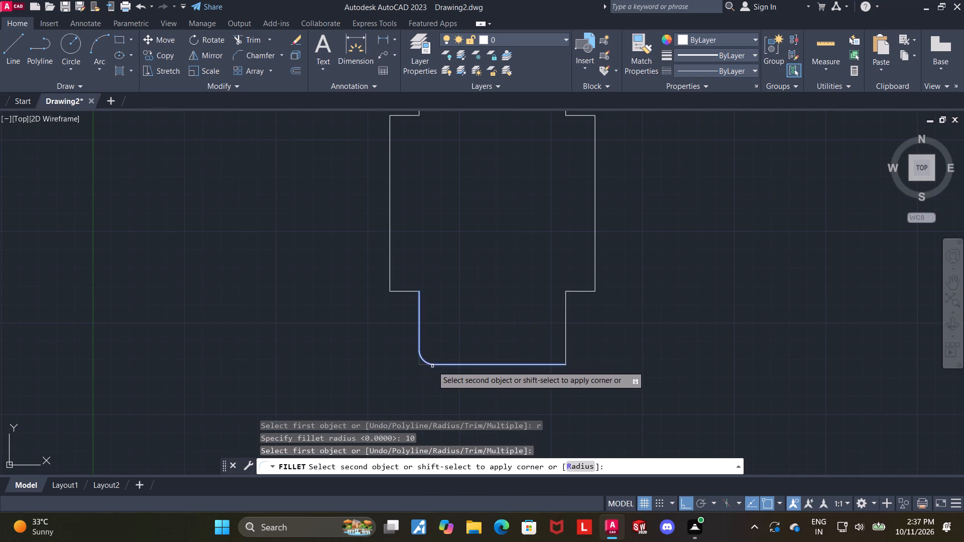
{"action": "left_click", "coordinate": [432, 366]}
Fillet the outline's bottom-right corner with radius 10.
{"action": "key", "text": "f"}
{"action": "key", "text": "Return"}
{"action": "key", "text": "r"}
{"action": "key", "text": "Return"}
{"action": "type", "text": "10"}
{"action": "key", "text": "Return"}
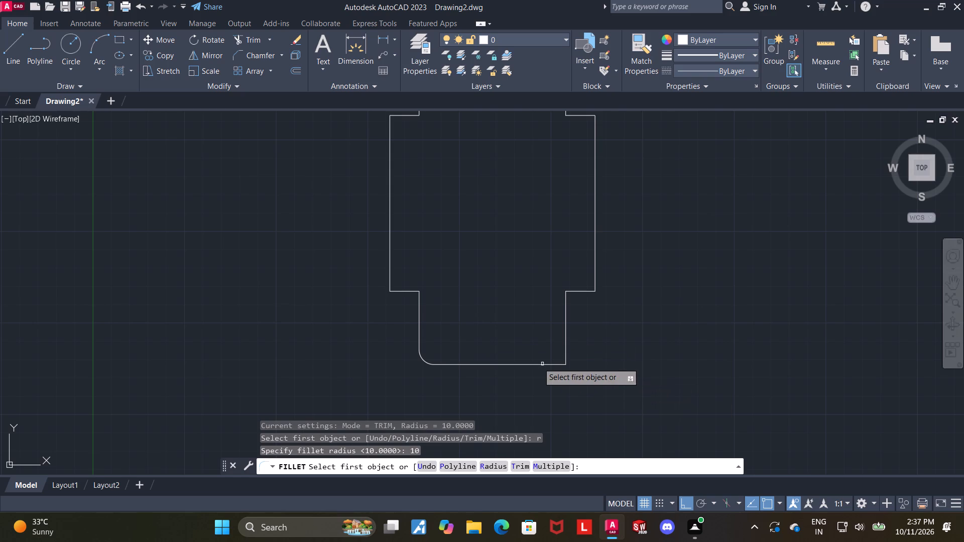
{"action": "left_click", "coordinate": [537, 364]}
{"action": "left_click", "coordinate": [565, 351]}
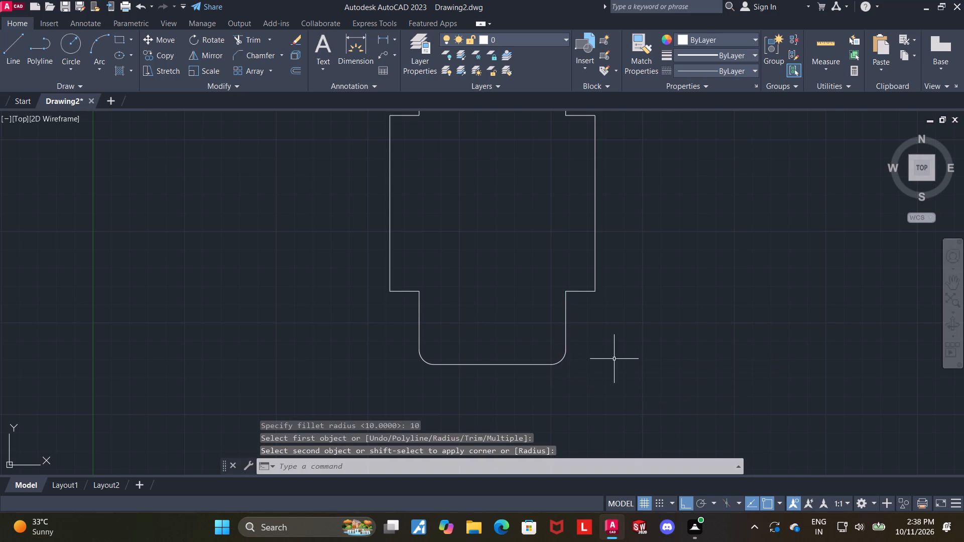
Fillet the inner corner of the lower-left step with radius 10.
{"action": "middle_click_drag", "start_coordinate": [636, 333], "coordinate": [634, 352]}
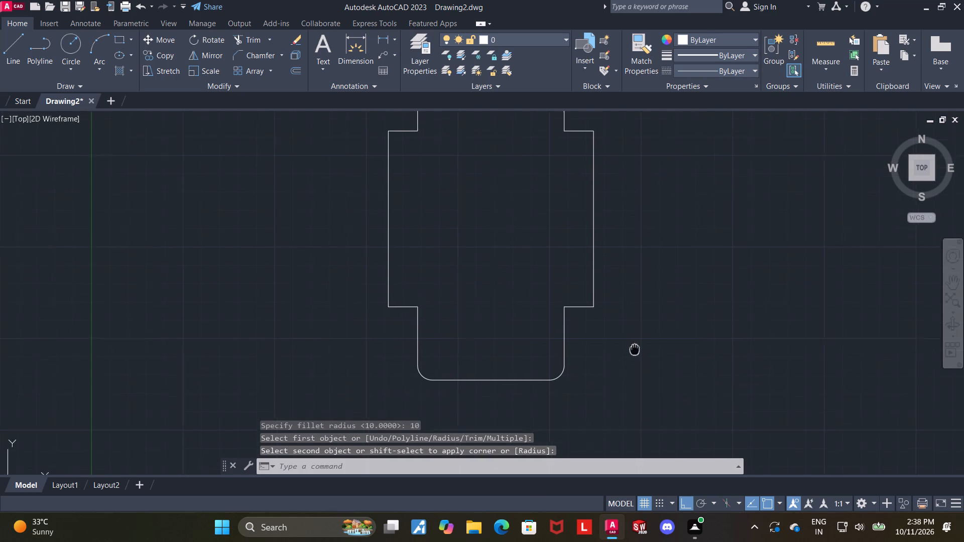
{"action": "middle_click_drag", "start_coordinate": [634, 352], "coordinate": [632, 365]}
{"action": "scroll", "coordinate": [626, 338], "scroll_direction": "down", "scroll_amount": 1}
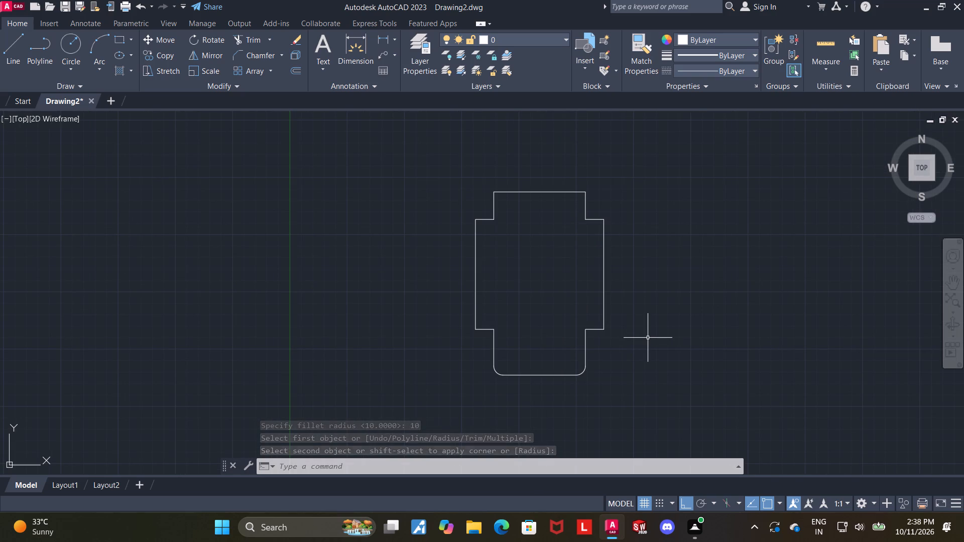
{"action": "scroll", "coordinate": [541, 342], "scroll_direction": "up", "scroll_amount": 1}
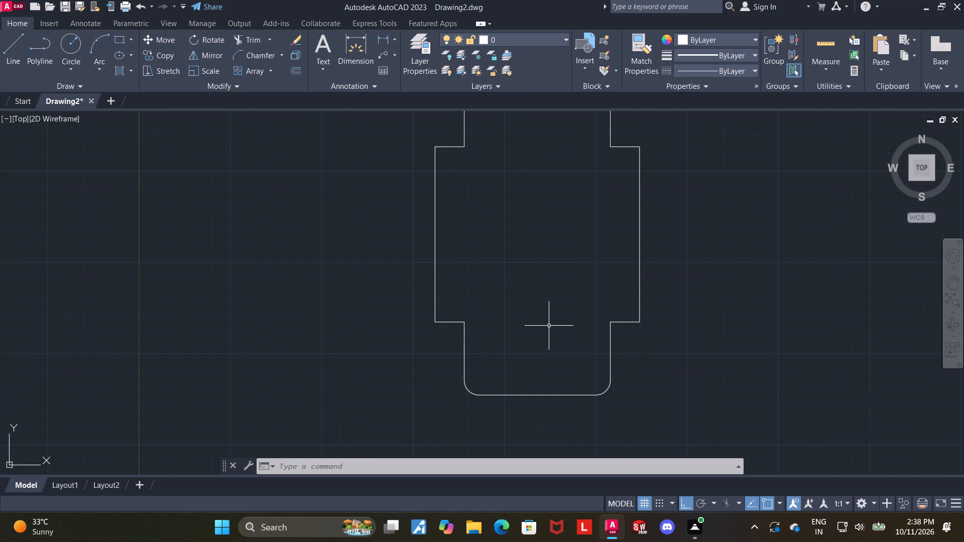
{"action": "key", "text": "f"}
{"action": "key", "text": "Return"}
{"action": "key", "text": "r"}
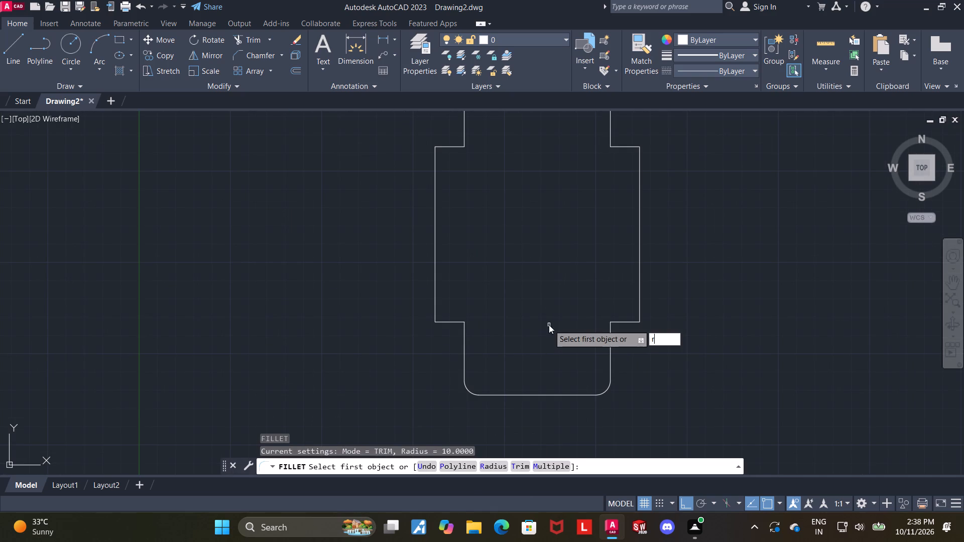
{"action": "key", "text": "Return"}
{"action": "type", "text": "10"}
{"action": "key", "text": "Return"}
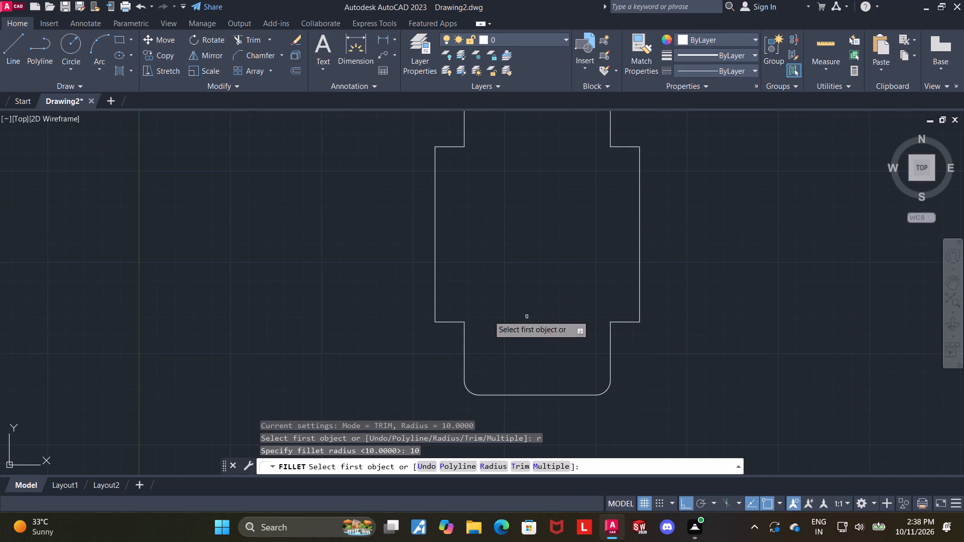
{"action": "left_click", "coordinate": [447, 323]}
{"action": "left_click", "coordinate": [463, 333]}
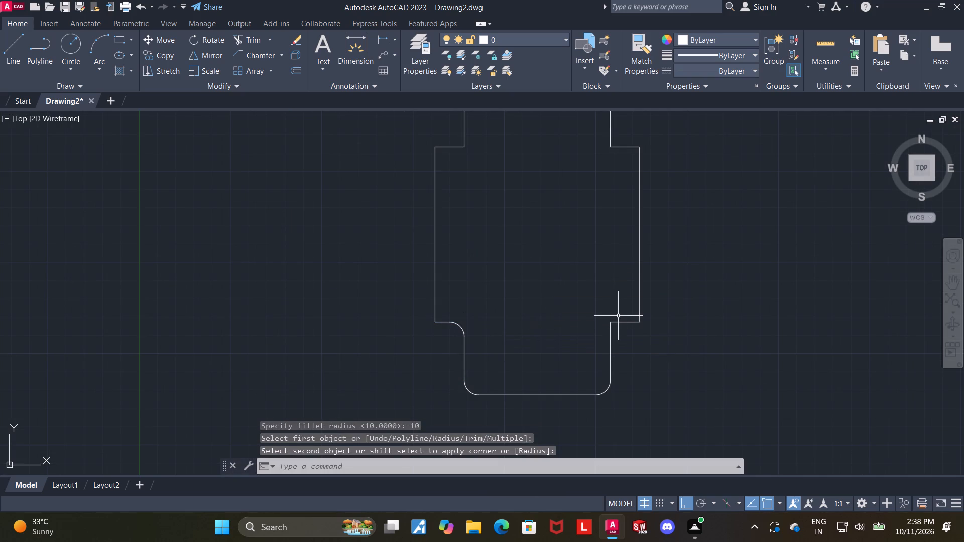
Fillet the inner corner of the lower-right step with radius 10.
{"action": "key", "text": "f"}
{"action": "key", "text": "Return"}
{"action": "key", "text": "r"}
{"action": "key", "text": "Return"}
{"action": "key", "text": "Return"}
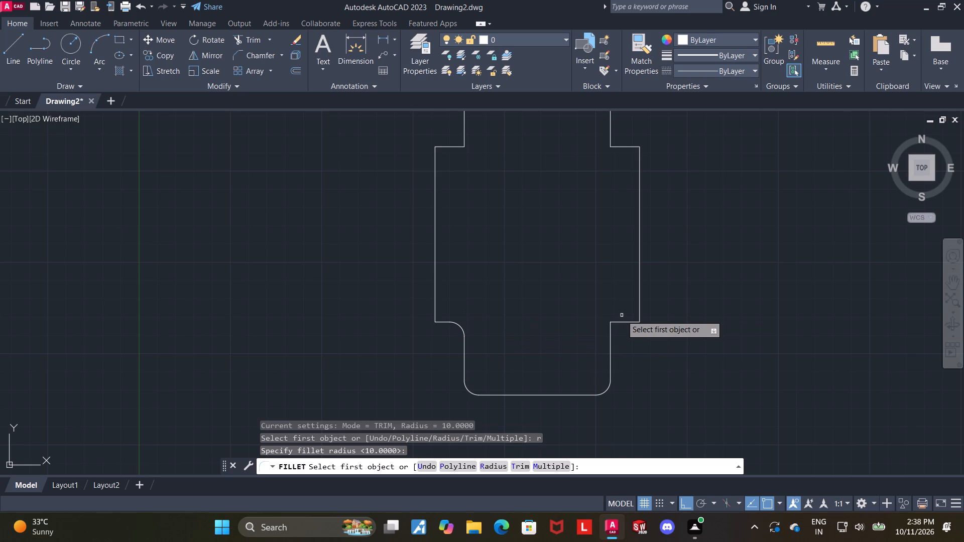
{"action": "left_click", "coordinate": [624, 322]}
{"action": "left_click", "coordinate": [610, 329]}
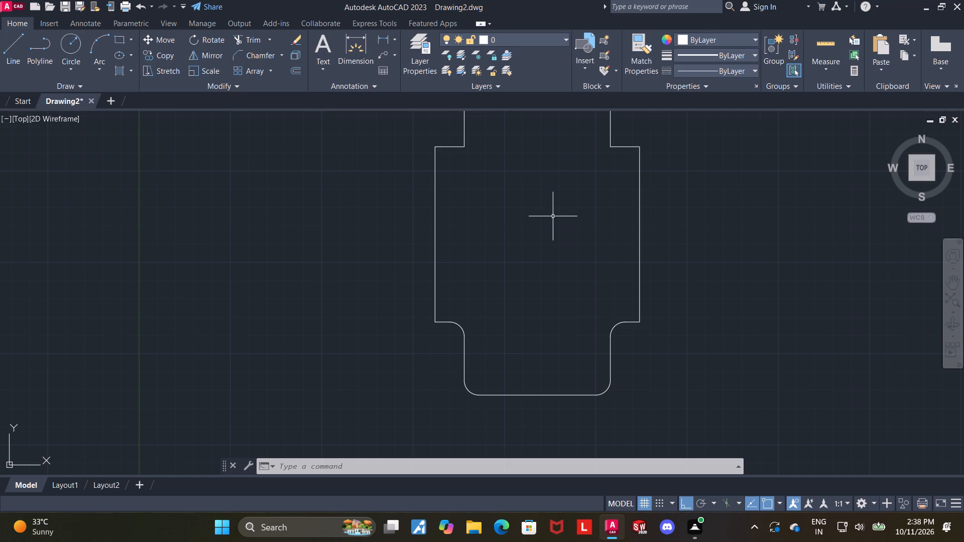
Fillet the outer corner of the lower-left step with radius 10.
{"action": "key", "text": "f"}
{"action": "key", "text": "Return"}
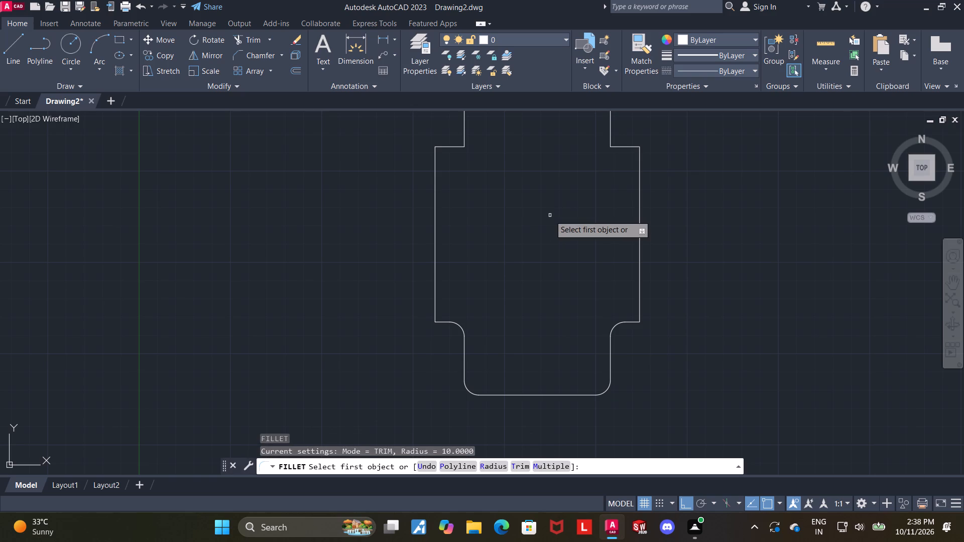
{"action": "key", "text": "r"}
{"action": "key", "text": "Return"}
{"action": "key", "text": "Return"}
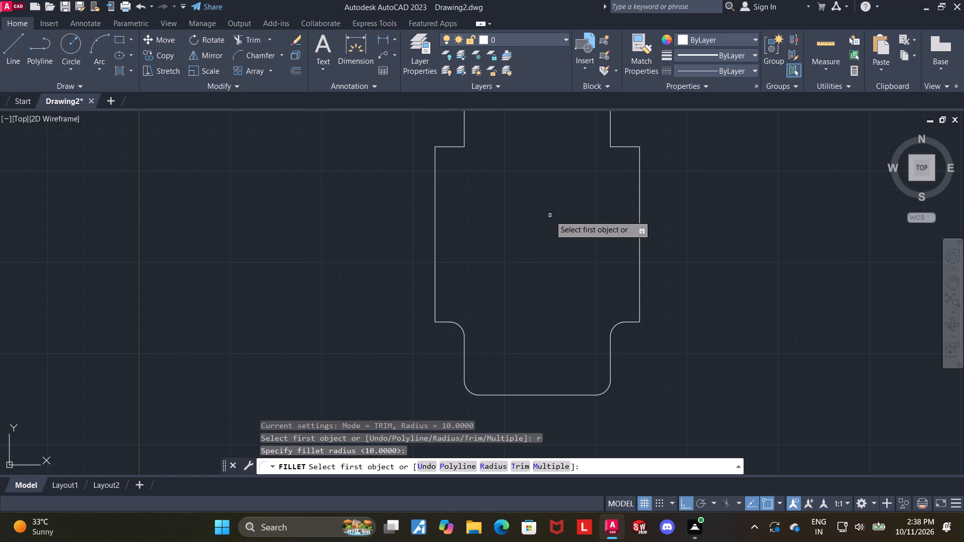
{"action": "left_click", "coordinate": [434, 308]}
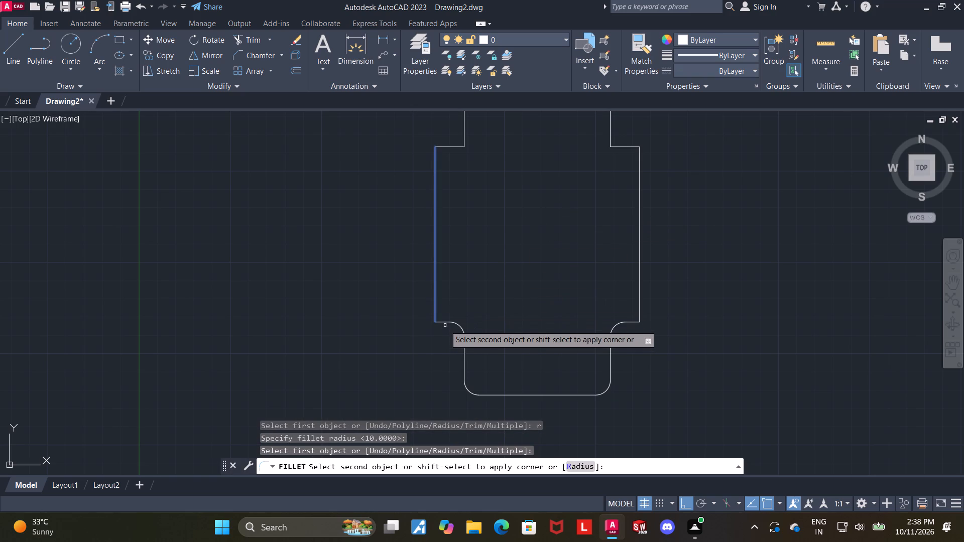
{"action": "left_click", "coordinate": [446, 322]}
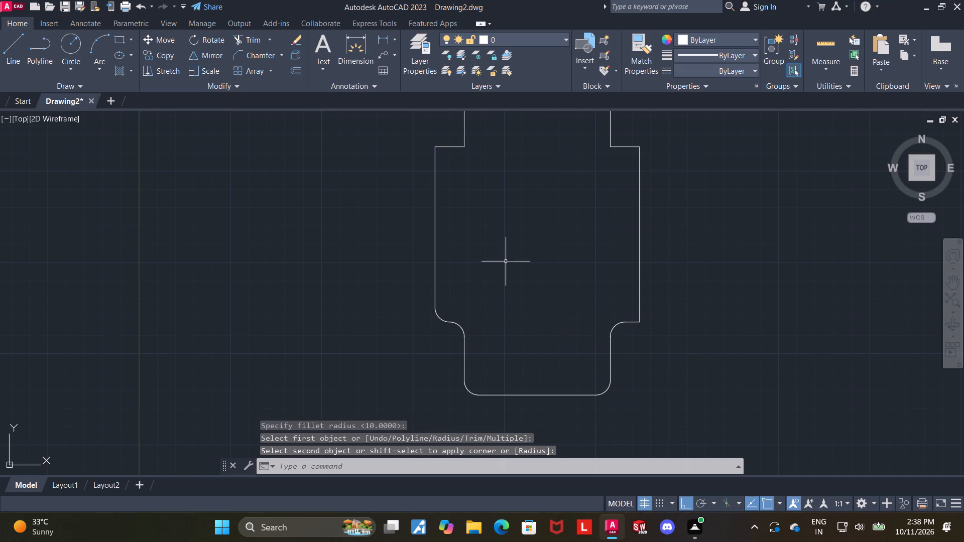
Fillet the outer corner of the upper-left step with radius 10.
{"action": "key", "text": "f"}
{"action": "key", "text": "Return"}
{"action": "key", "text": "r"}
{"action": "key", "text": "Return"}
{"action": "key", "text": "Return"}
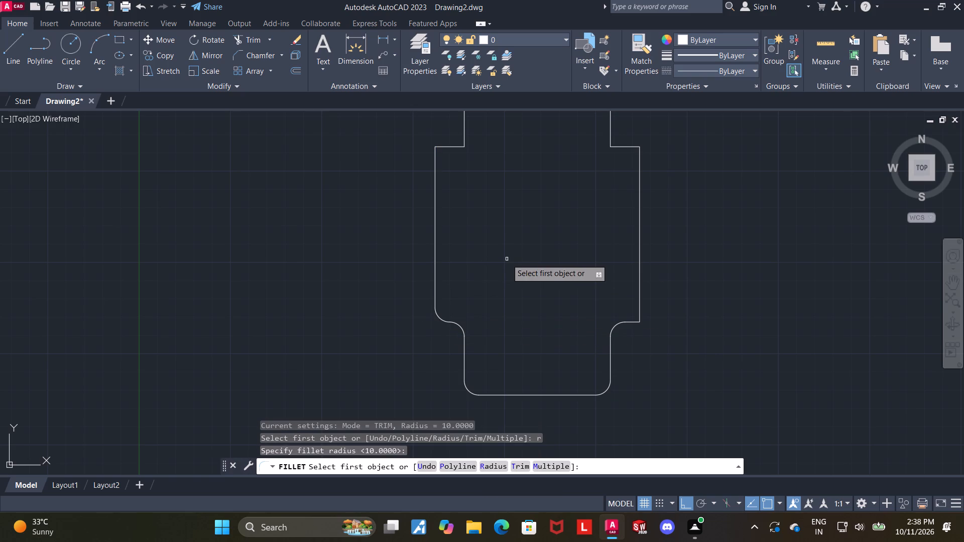
{"action": "left_click", "coordinate": [435, 155]}
{"action": "left_click", "coordinate": [448, 146]}
Fillet the inner corner of the upper-left step with radius 10.
{"action": "key", "text": "f"}
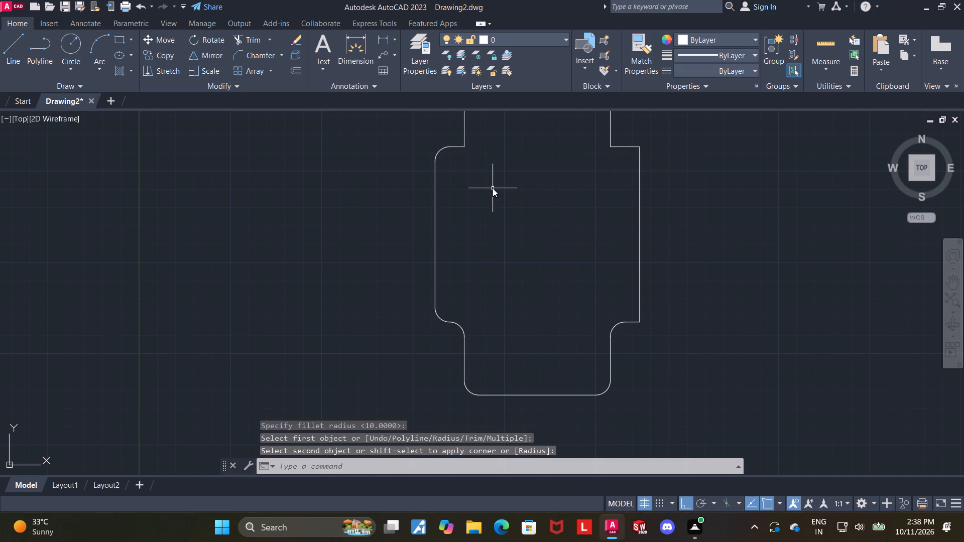
{"action": "key", "text": "Return"}
{"action": "key", "text": "r"}
{"action": "key", "text": "Return"}
{"action": "key", "text": "Return"}
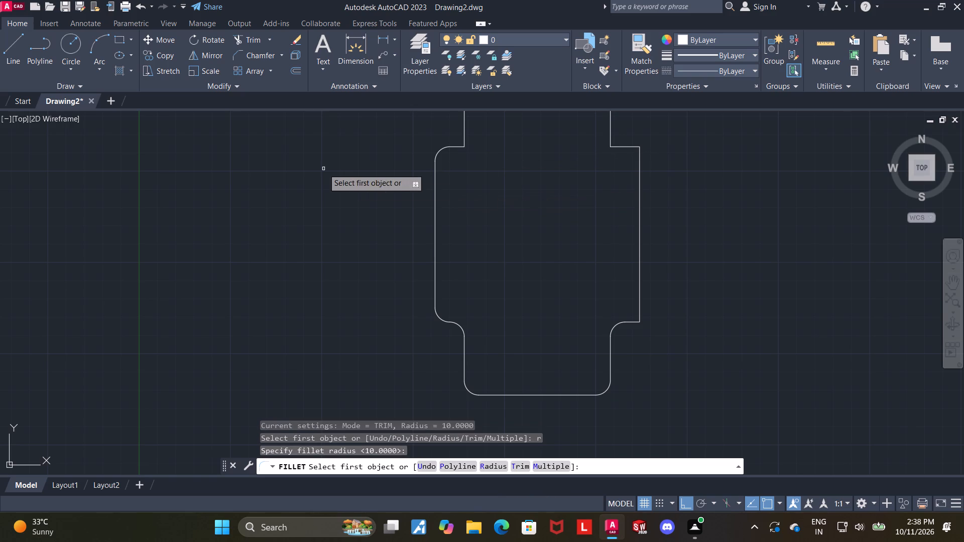
{"action": "left_click", "coordinate": [461, 148]}
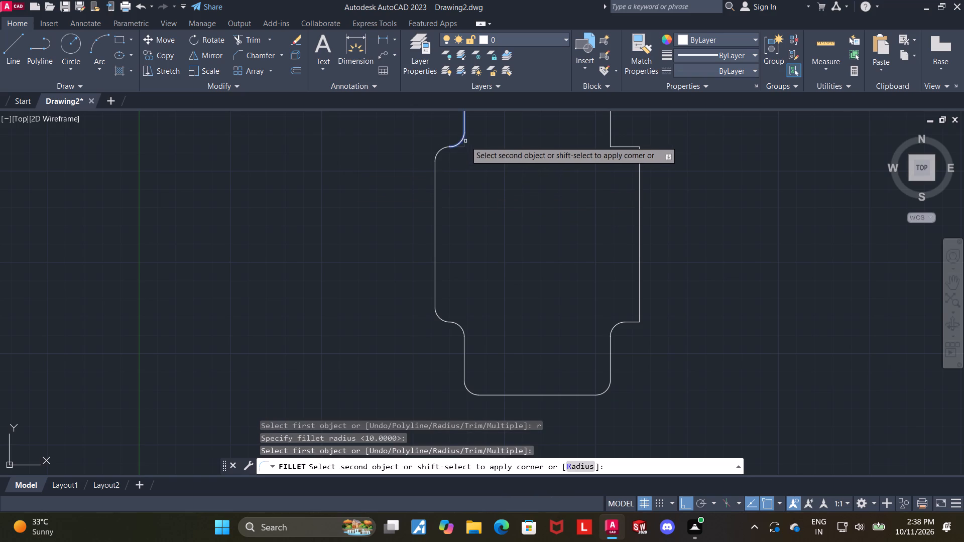
{"action": "left_click", "coordinate": [465, 141]}
Fillet the inner corner of the upper-right step with radius 10.
{"action": "key", "text": "f"}
{"action": "key", "text": "Return"}
{"action": "key", "text": "r"}
{"action": "key", "text": "Return"}
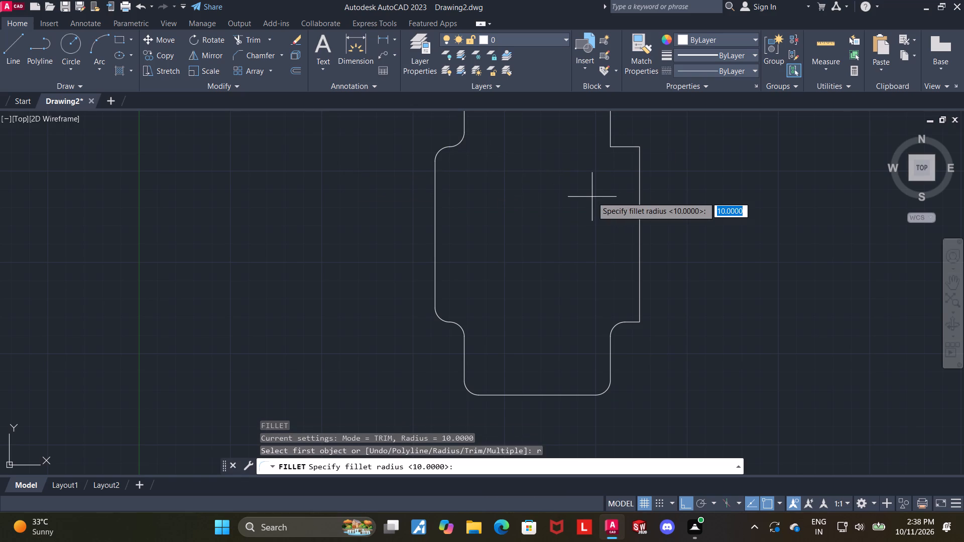
{"action": "key", "text": "Return"}
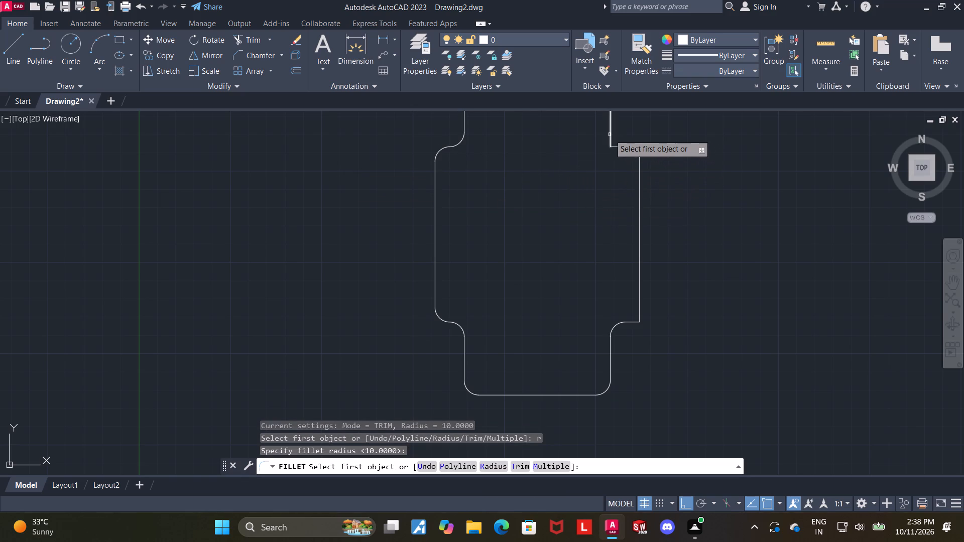
{"action": "left_click", "coordinate": [610, 134]}
{"action": "left_click", "coordinate": [624, 147]}
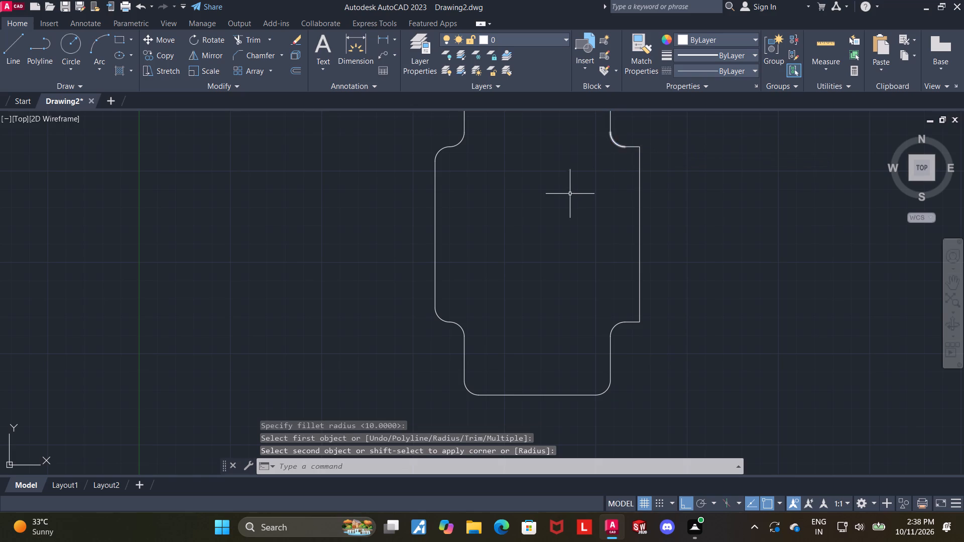
Fillet the outer corner of the upper-right step with radius 10.
{"action": "key", "text": "f"}
{"action": "key", "text": "Return"}
{"action": "key", "text": "r"}
{"action": "key", "text": "Return"}
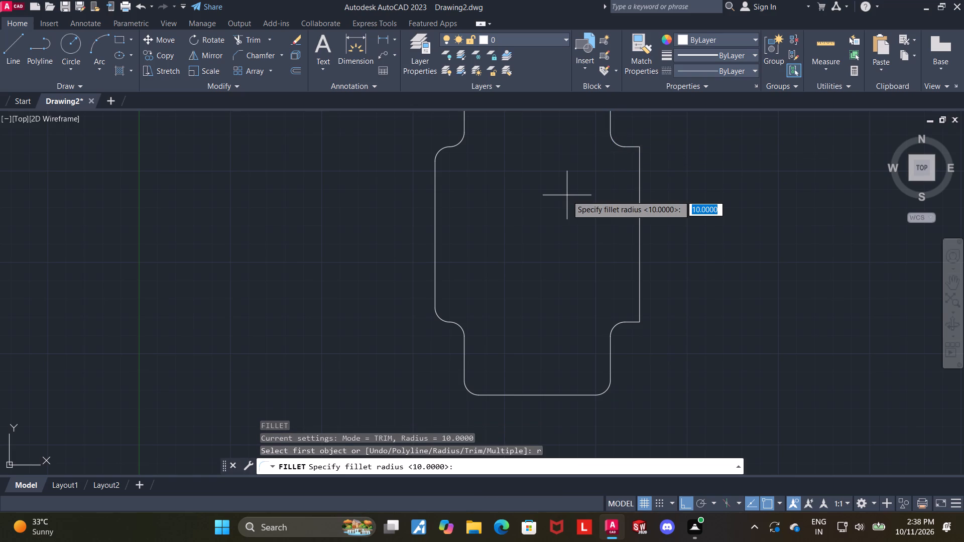
{"action": "key", "text": "Return"}
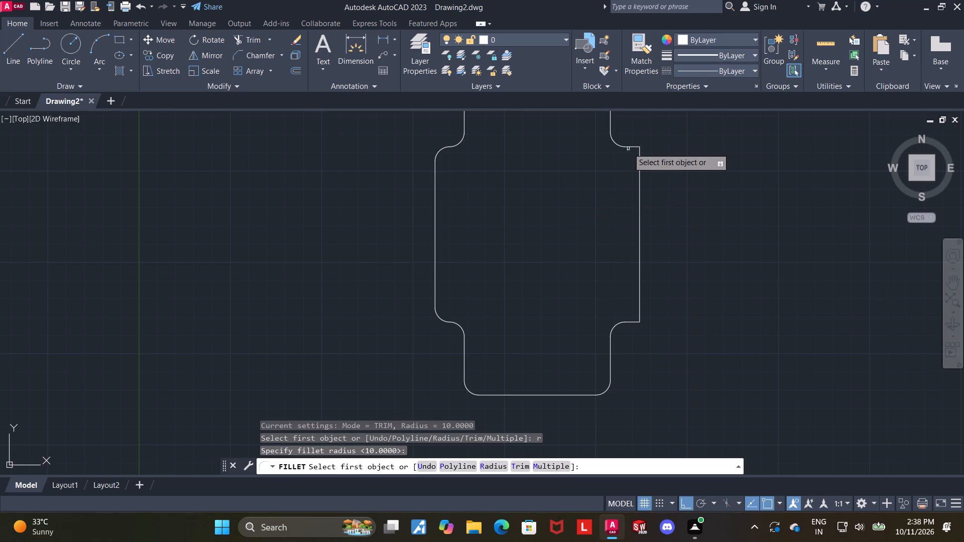
{"action": "left_click", "coordinate": [631, 147]}
{"action": "left_click", "coordinate": [639, 157]}
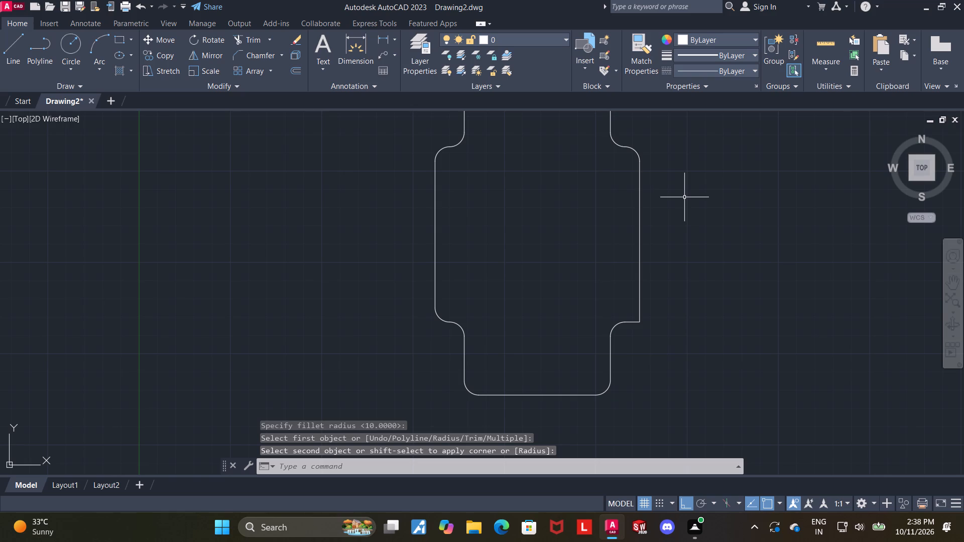
Fillet the outer corner of the lower-right step with radius 10.
{"action": "key", "text": "f"}
{"action": "key", "text": "Return"}
{"action": "key", "text": "r"}
{"action": "key", "text": "Return"}
{"action": "key", "text": "Return"}
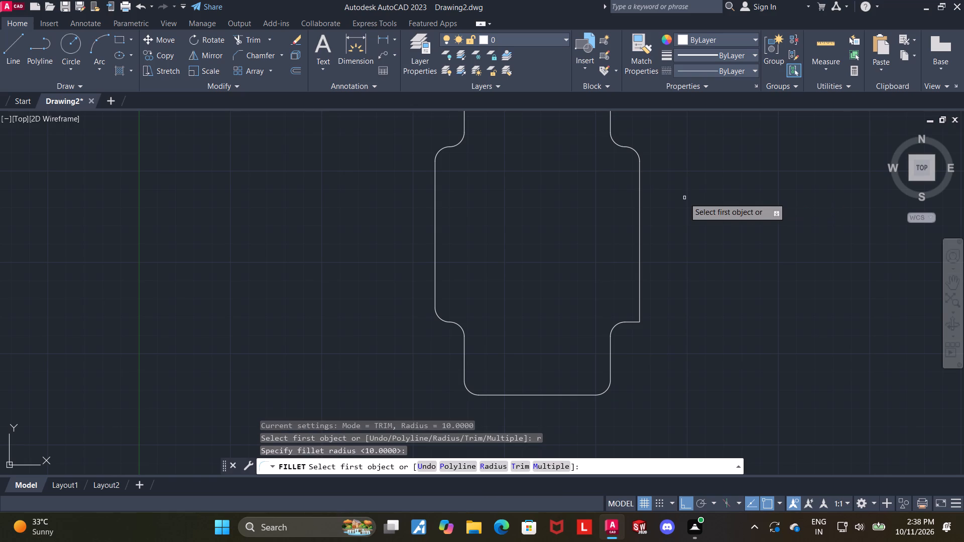
{"action": "left_click", "coordinate": [634, 323]}
{"action": "left_click", "coordinate": [640, 314]}
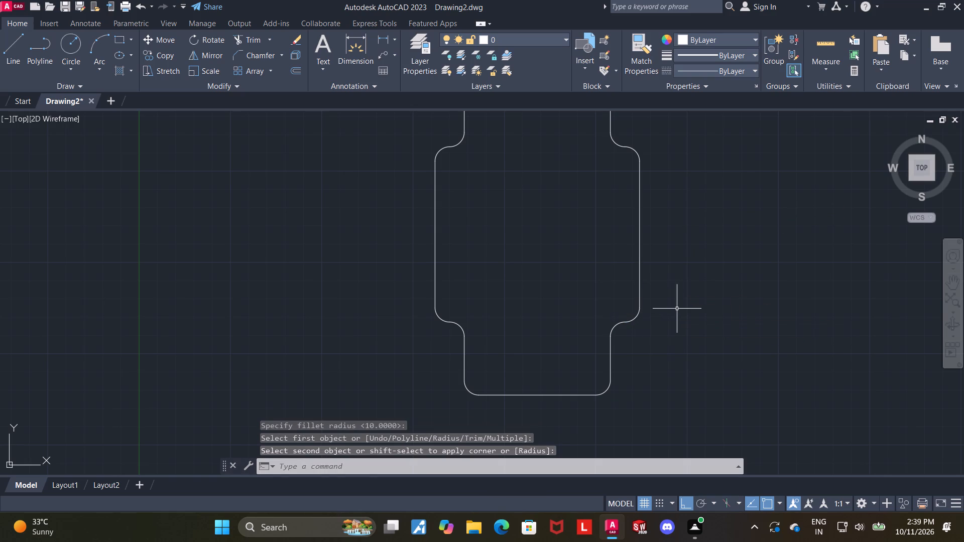
Examine the whole outline and the rounded corners of its lower part.
{"action": "scroll", "coordinate": [692, 281], "scroll_direction": "down", "scroll_amount": 1}
{"action": "middle_click", "coordinate": [698, 281]}
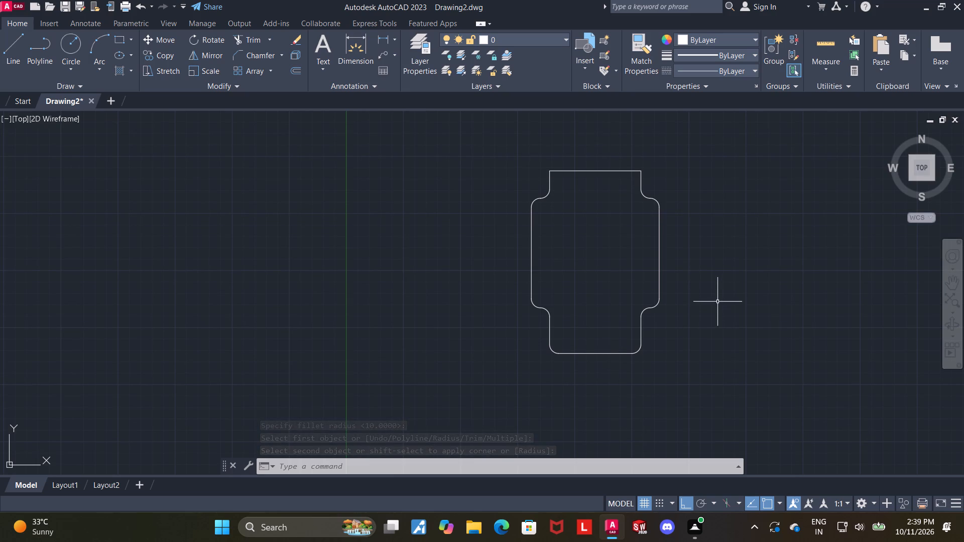
{"action": "middle_click_drag", "start_coordinate": [720, 337], "coordinate": [715, 313]}
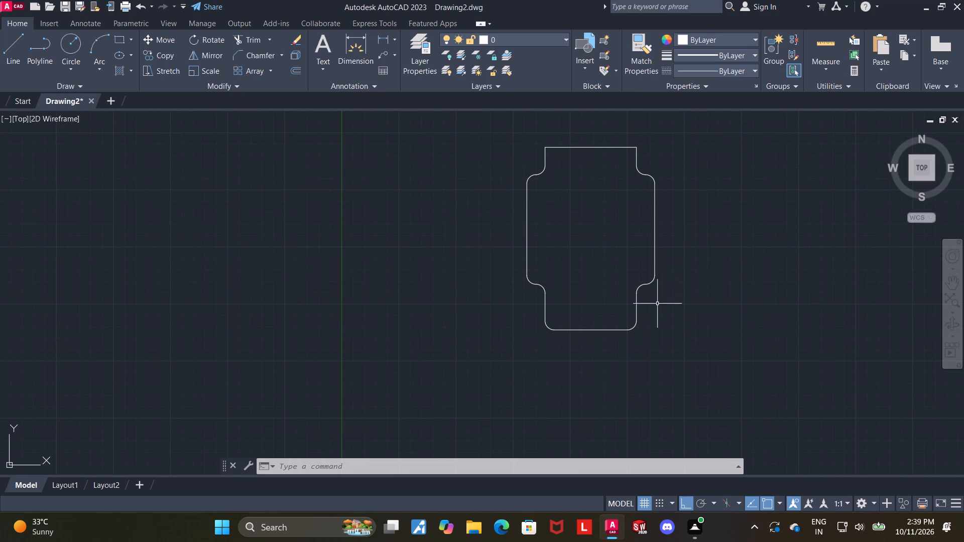
{"action": "scroll", "coordinate": [650, 312], "scroll_direction": "up", "scroll_amount": 2}
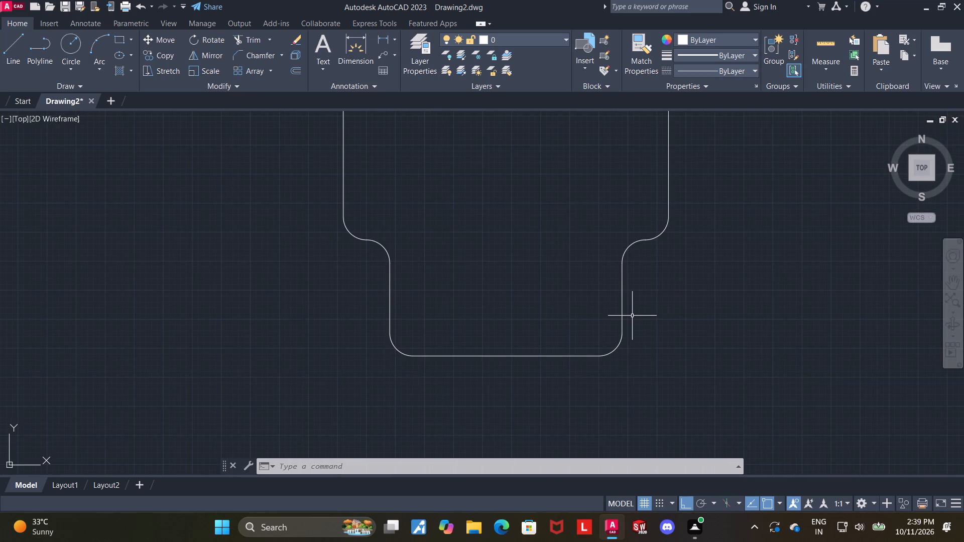
{"action": "scroll", "coordinate": [632, 316], "scroll_direction": "down", "scroll_amount": 2}
{"action": "middle_click_drag", "start_coordinate": [703, 285], "coordinate": [705, 292]}
{"action": "middle_click_drag", "start_coordinate": [704, 304], "coordinate": [702, 321]}
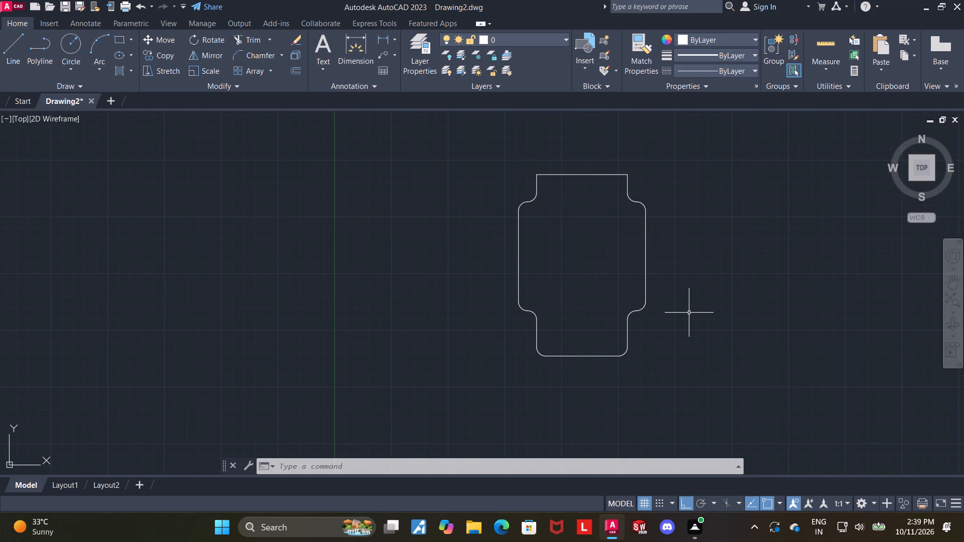
{"action": "scroll", "coordinate": [689, 313], "scroll_direction": "down", "scroll_amount": 1}
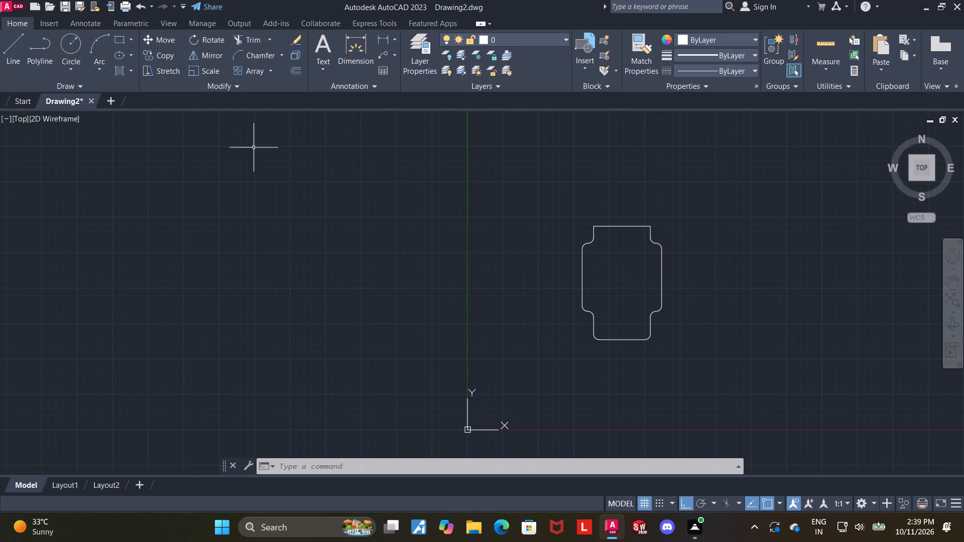
Draw a vertical line about 268 units long through the top edge's midpoint, extending beyond the outline above and below.
{"action": "left_click", "coordinate": [25, 45]}
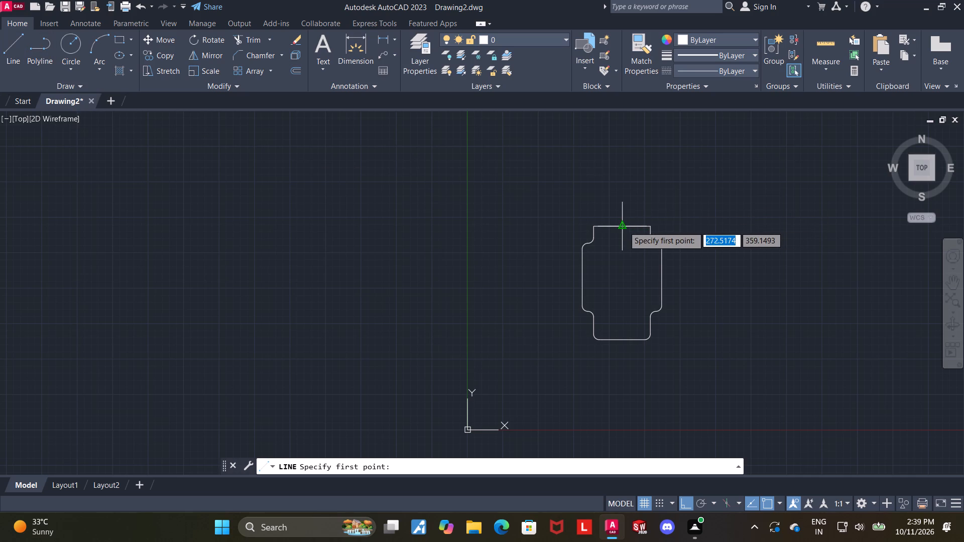
{"action": "left_click", "coordinate": [623, 209]}
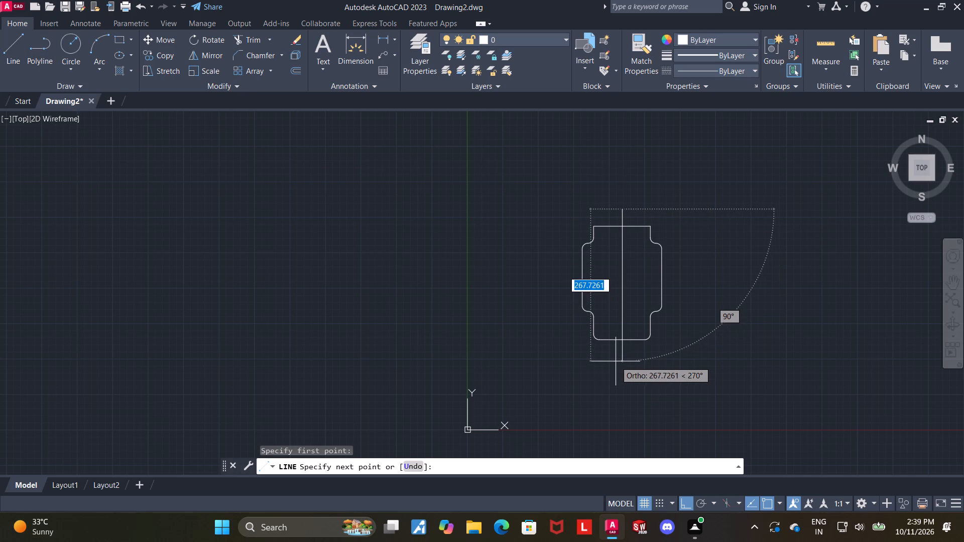
{"action": "left_click", "coordinate": [616, 361]}
{"action": "key", "text": "Escape"}
Load the ISO long-dash dot linetype ACAD_ISO04W100 into the drawing.
{"action": "left_click", "coordinate": [621, 352]}
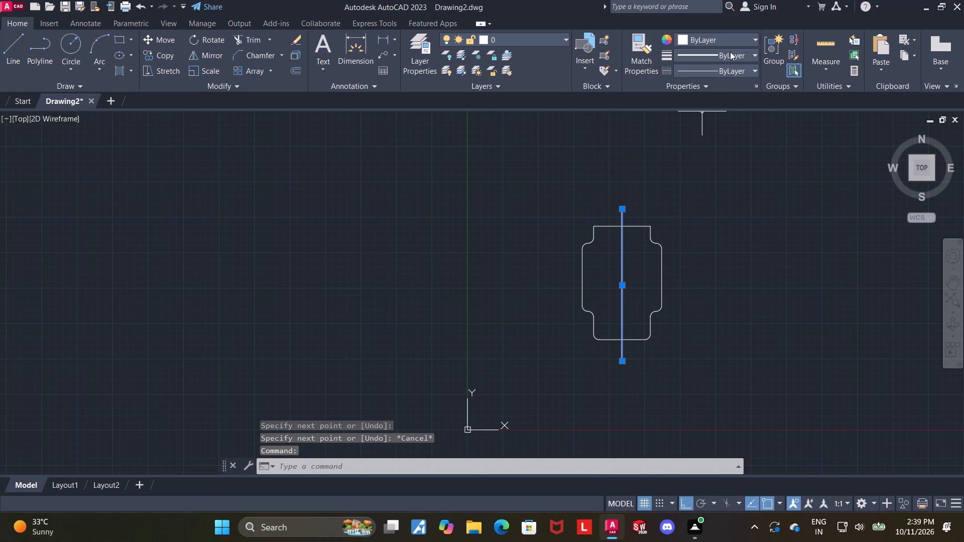
{"action": "left_click", "coordinate": [734, 63]}
{"action": "left_click", "coordinate": [734, 66]}
{"action": "left_click", "coordinate": [728, 131]}
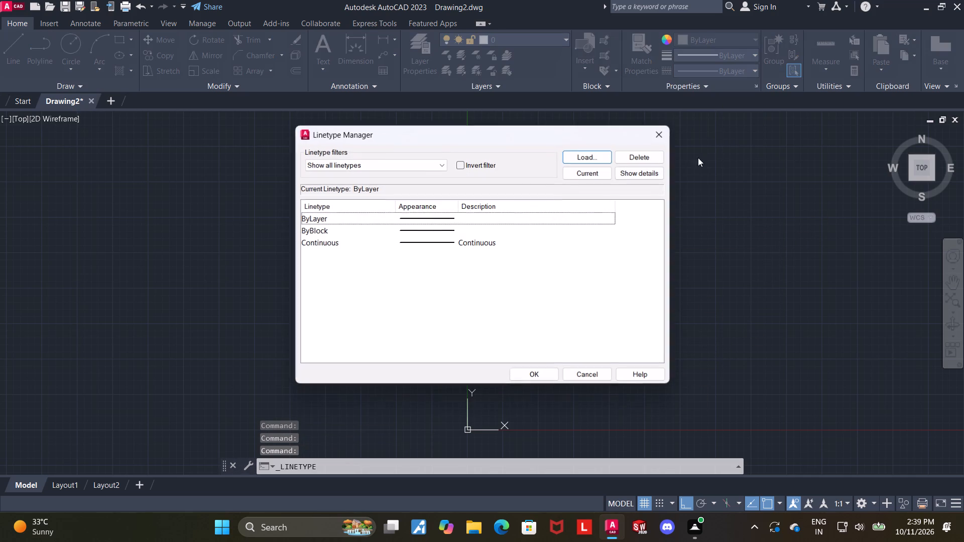
{"action": "left_click", "coordinate": [577, 160]}
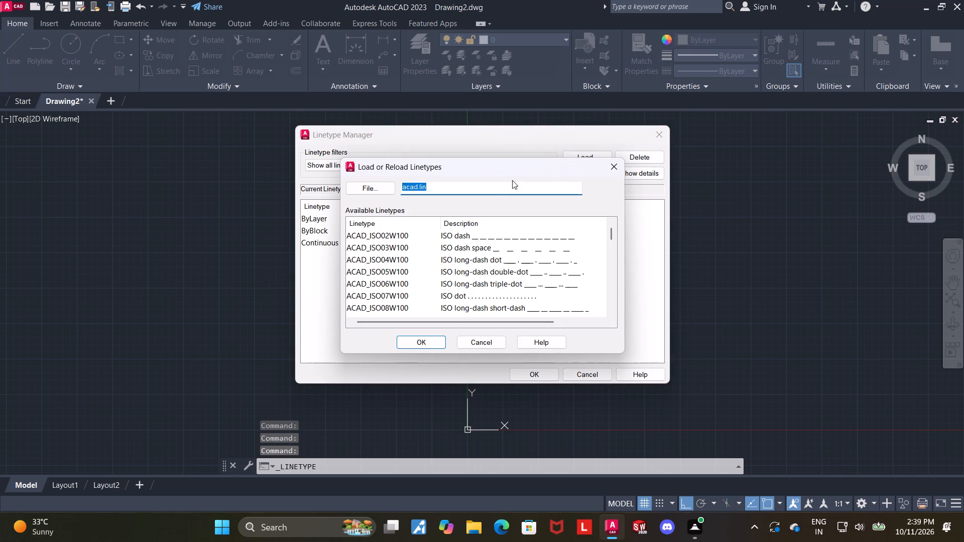
{"action": "left_click", "coordinate": [489, 249]}
{"action": "double_click", "coordinate": [495, 261]}
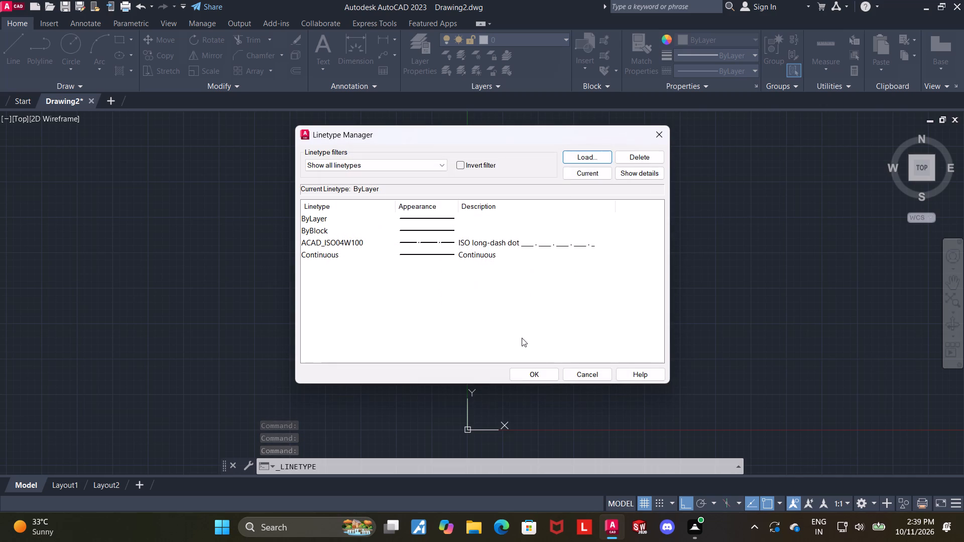
{"action": "left_click", "coordinate": [544, 373]}
Give the vertical centre line the ACAD_ISO04W100 linetype and a cyan colour.
{"action": "left_click", "coordinate": [623, 258]}
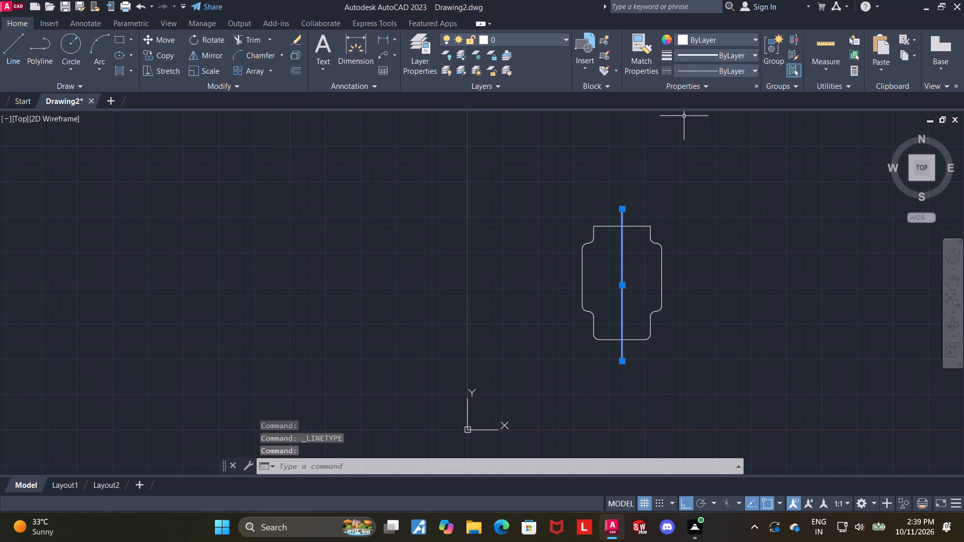
{"action": "left_click", "coordinate": [689, 69]}
{"action": "left_click", "coordinate": [695, 110]}
{"action": "left_click", "coordinate": [689, 36]}
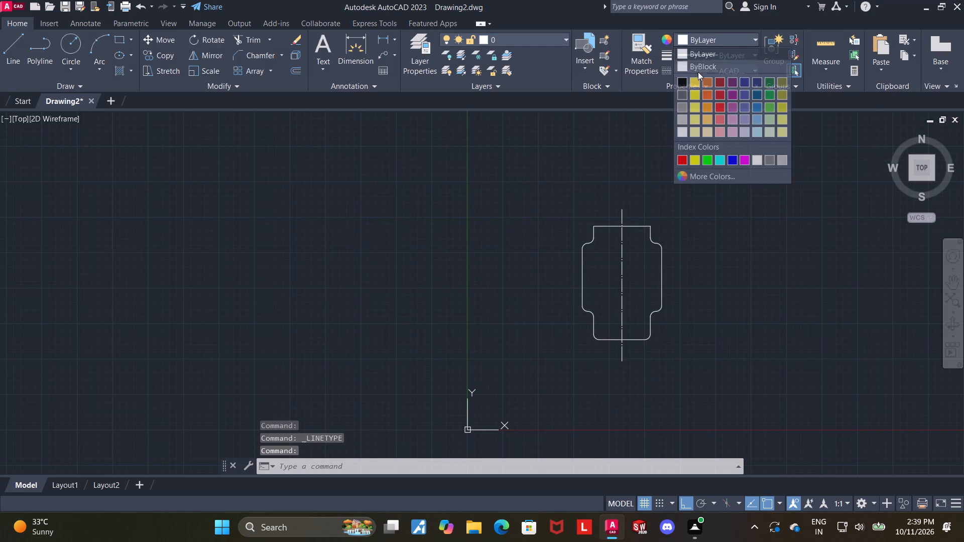
{"action": "left_click", "coordinate": [718, 155]}
{"action": "key", "text": "Escape"}
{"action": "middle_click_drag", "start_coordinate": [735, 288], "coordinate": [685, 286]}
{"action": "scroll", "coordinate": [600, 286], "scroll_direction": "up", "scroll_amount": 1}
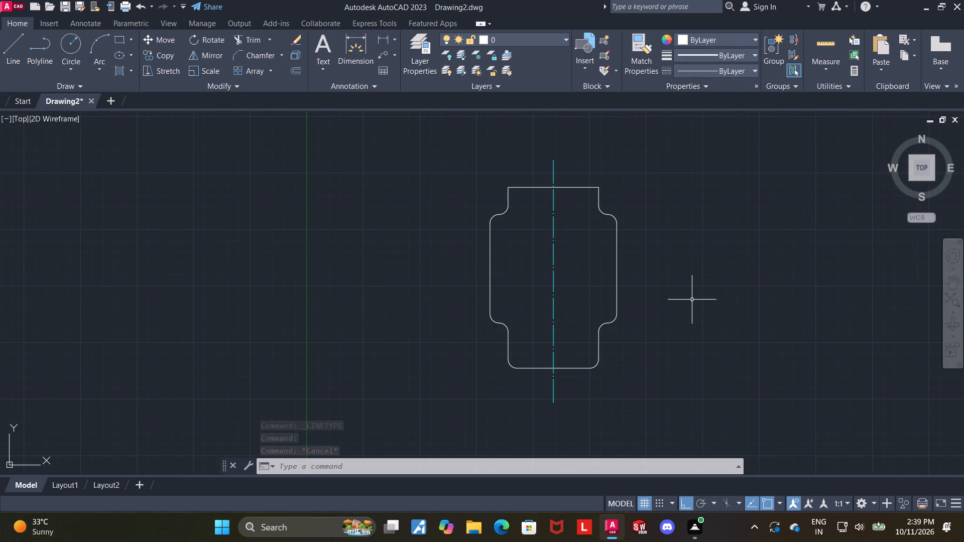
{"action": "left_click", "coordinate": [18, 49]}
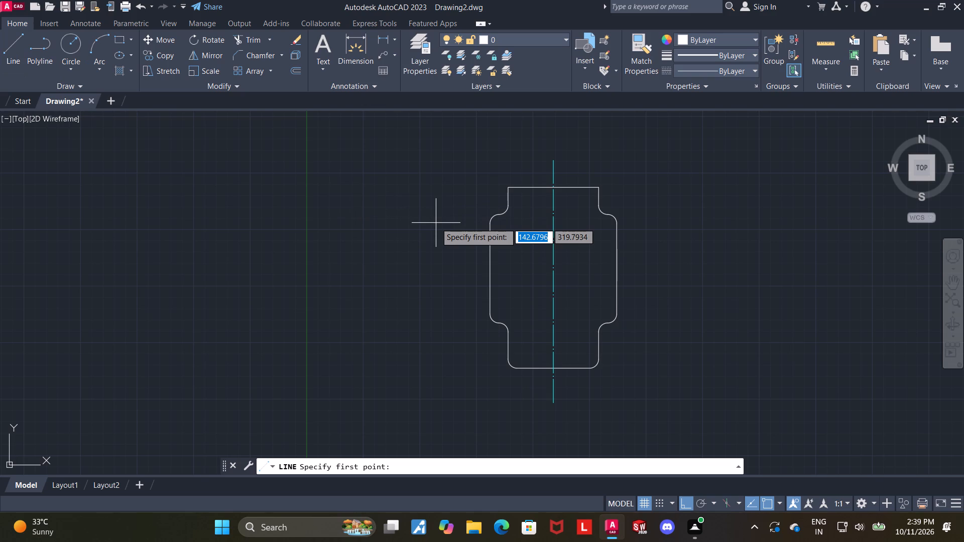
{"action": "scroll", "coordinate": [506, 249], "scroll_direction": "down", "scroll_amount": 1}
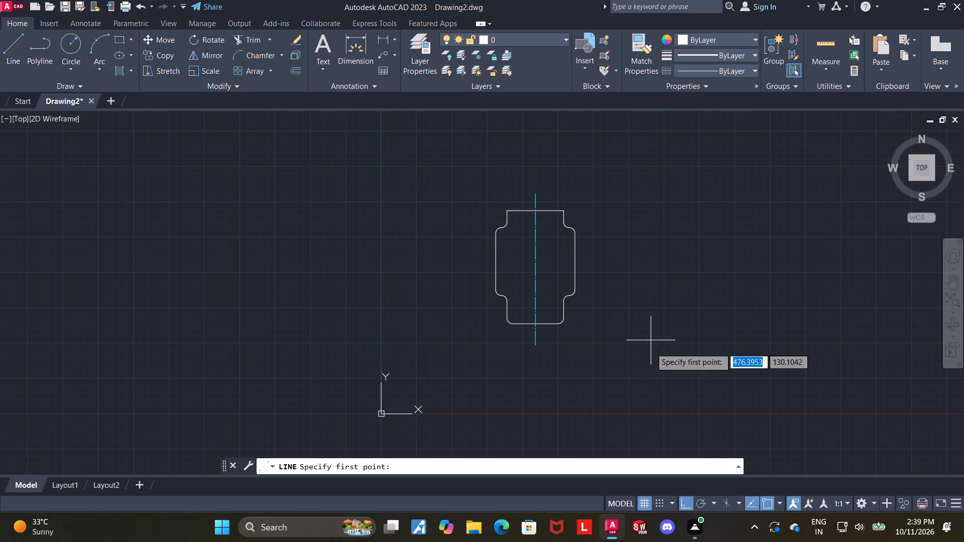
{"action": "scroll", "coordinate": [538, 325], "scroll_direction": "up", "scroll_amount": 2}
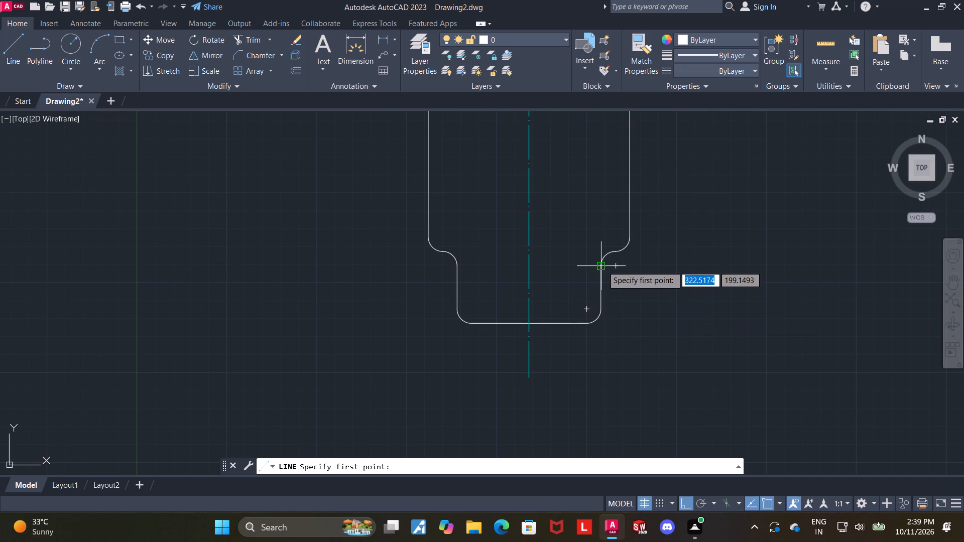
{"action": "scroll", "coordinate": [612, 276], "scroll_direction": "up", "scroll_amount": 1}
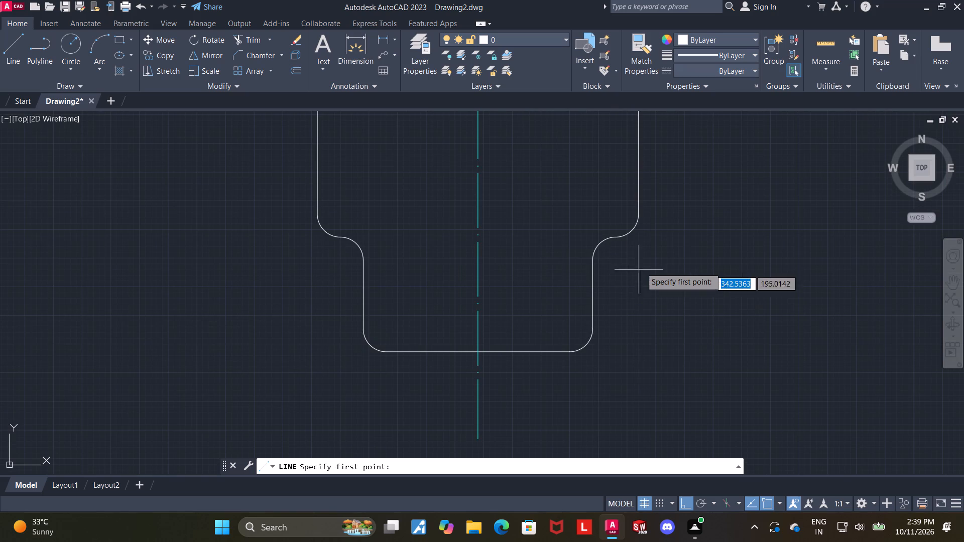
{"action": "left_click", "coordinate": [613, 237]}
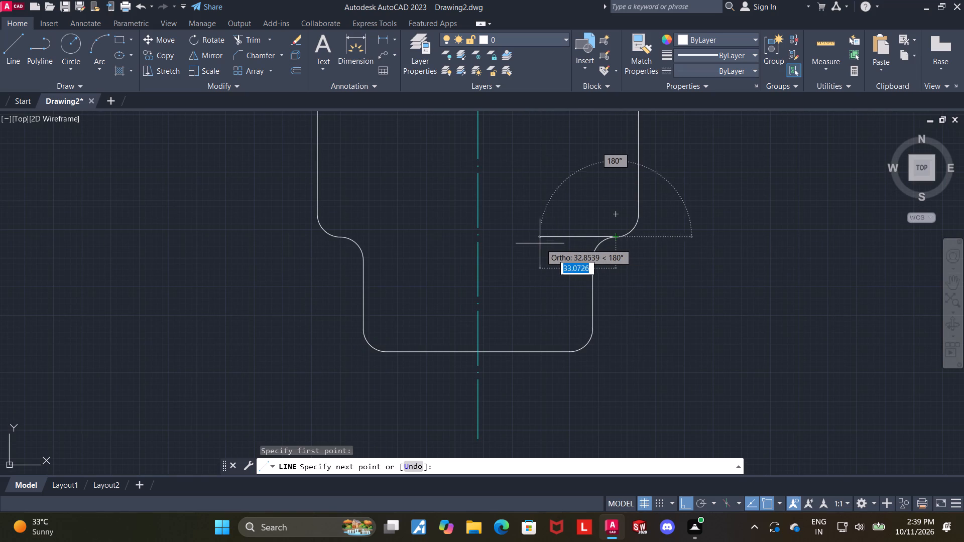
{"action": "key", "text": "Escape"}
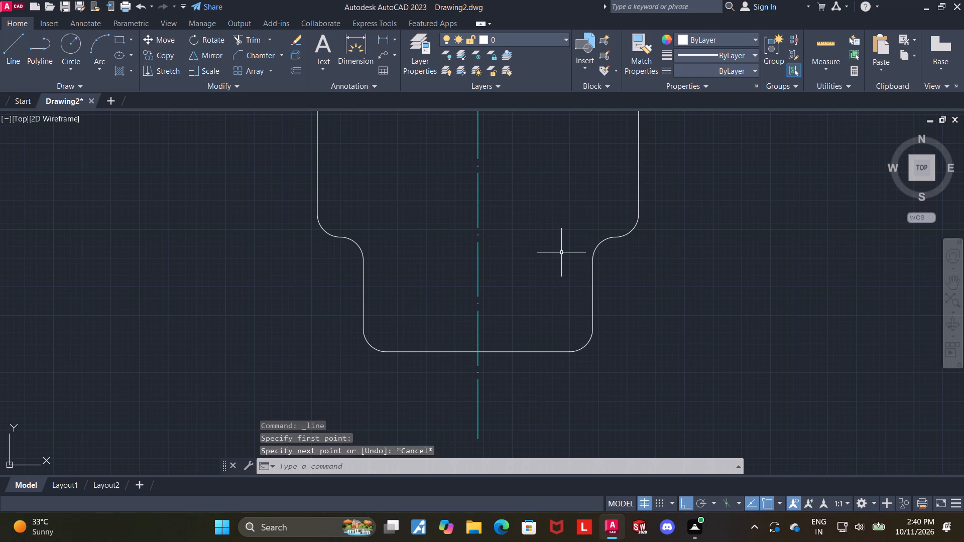
From the projected sharp corner at the outline's lower right, draw construction lines 50 upward and 10 inward.
{"action": "left_click", "coordinate": [9, 53]}
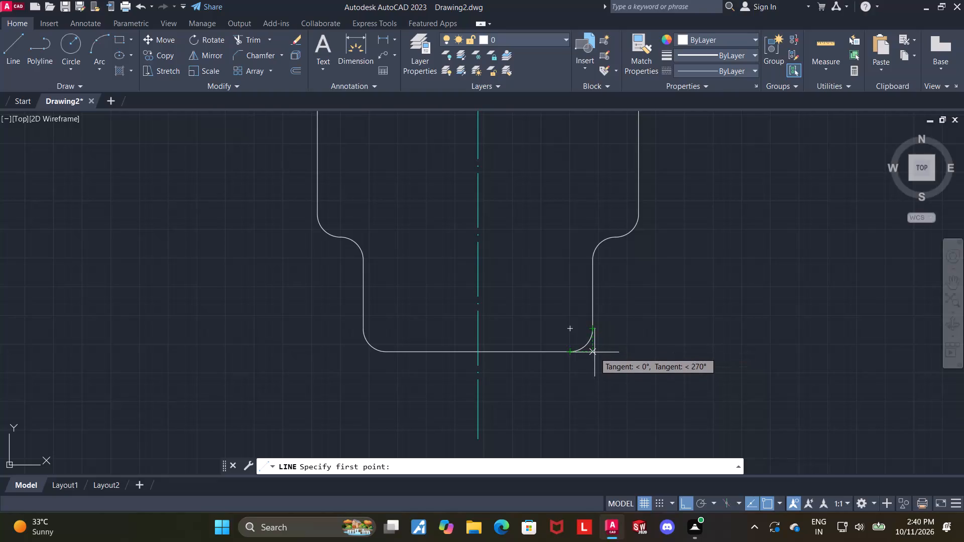
{"action": "left_click", "coordinate": [594, 352]}
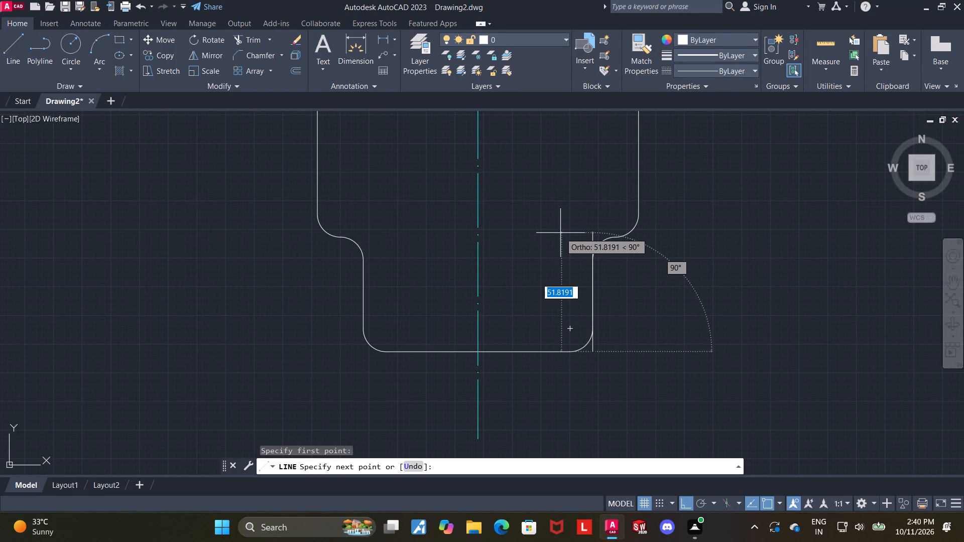
{"action": "type", "text": "50"}
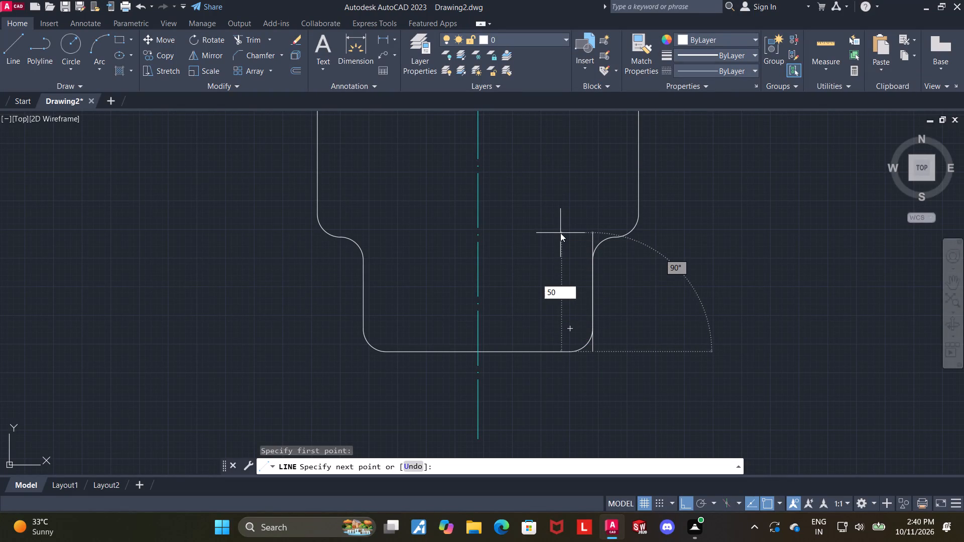
{"action": "key", "text": "Return"}
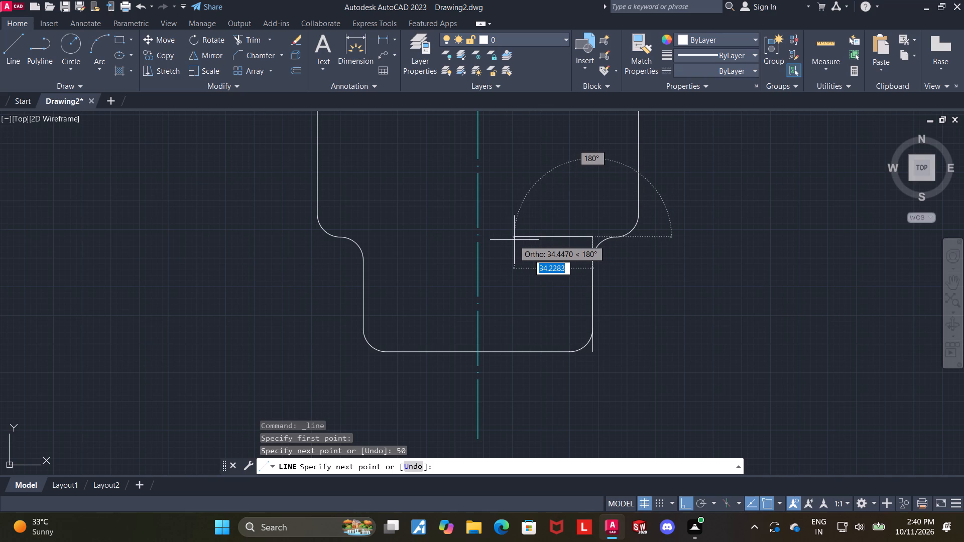
{"action": "key", "text": "1"}
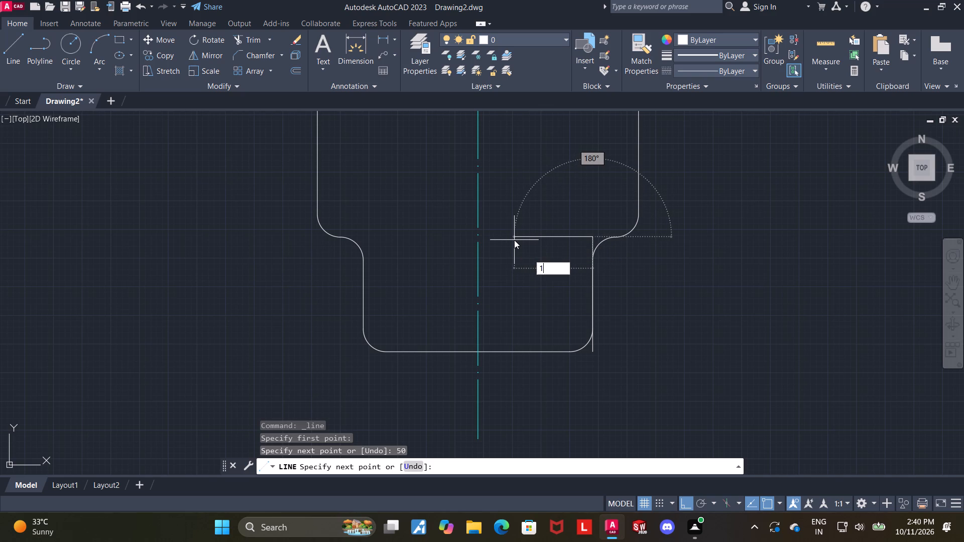
{"action": "key", "text": "0"}
{"action": "key", "text": "Return"}
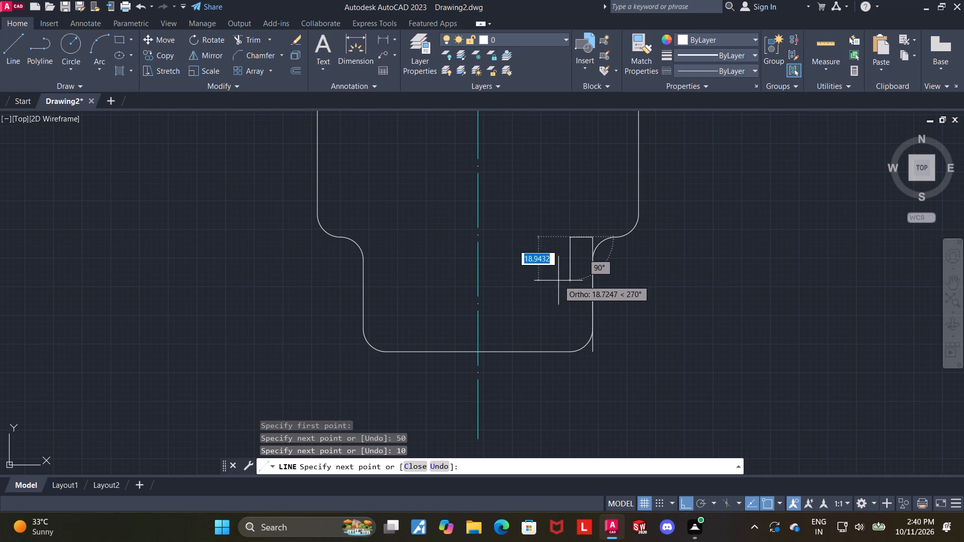
Continue the line 40 down, 20 left and 40 up, and close it across the top into a 20 by 40 rectangle.
{"action": "type", "text": "40"}
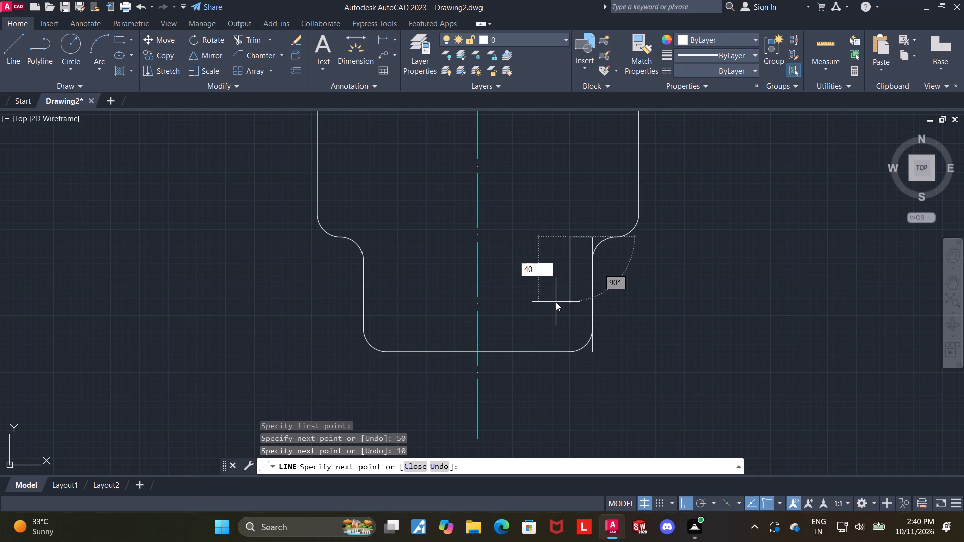
{"action": "key", "text": "Return"}
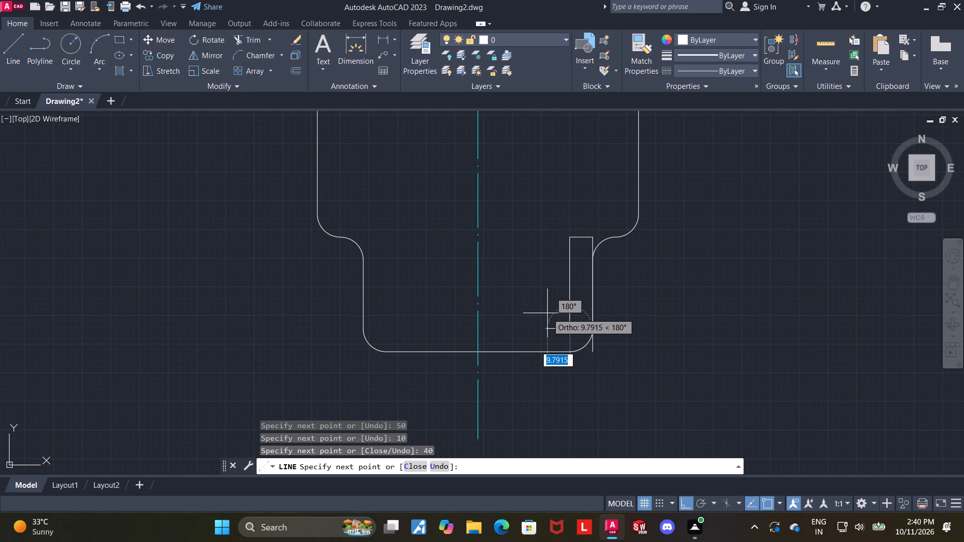
{"action": "type", "text": "20"}
{"action": "key", "text": "Return"}
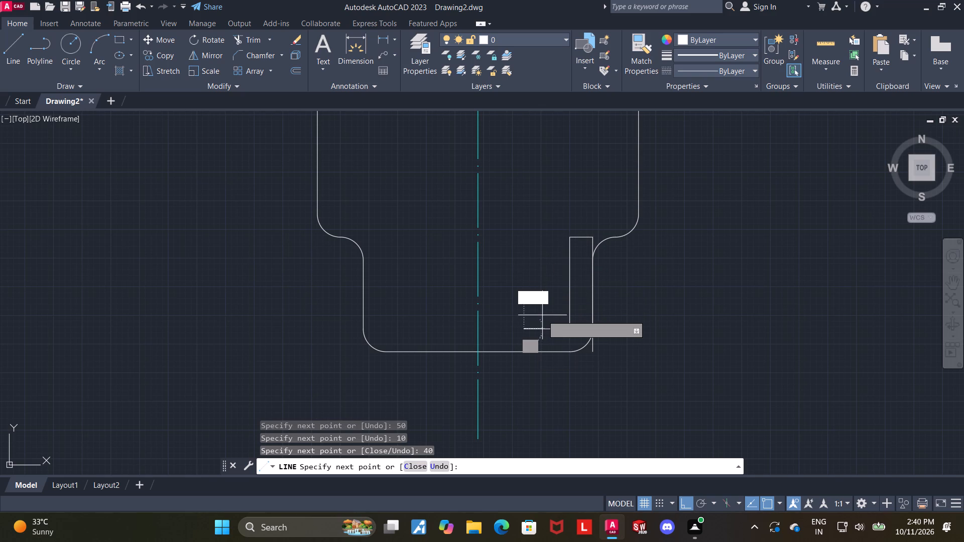
{"action": "type", "text": "40"}
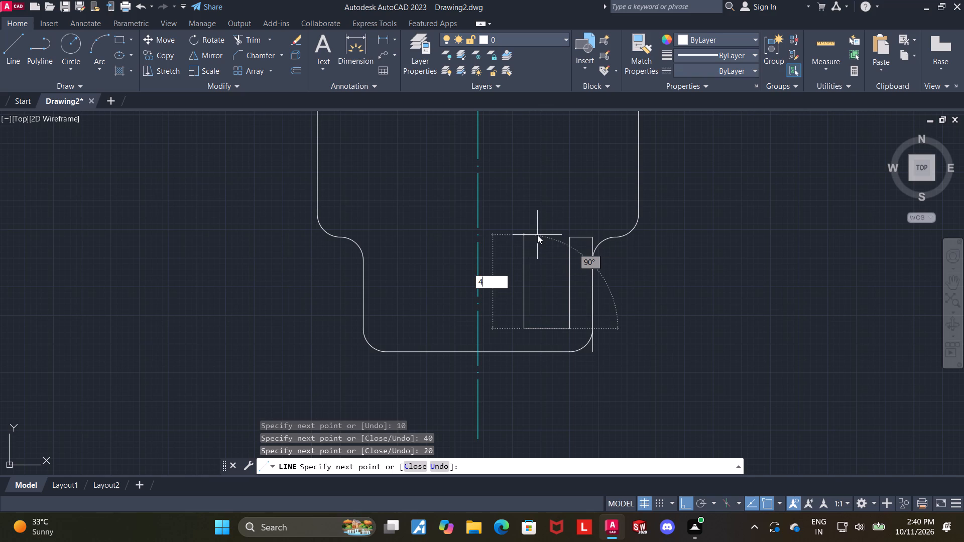
{"action": "key", "text": "Return"}
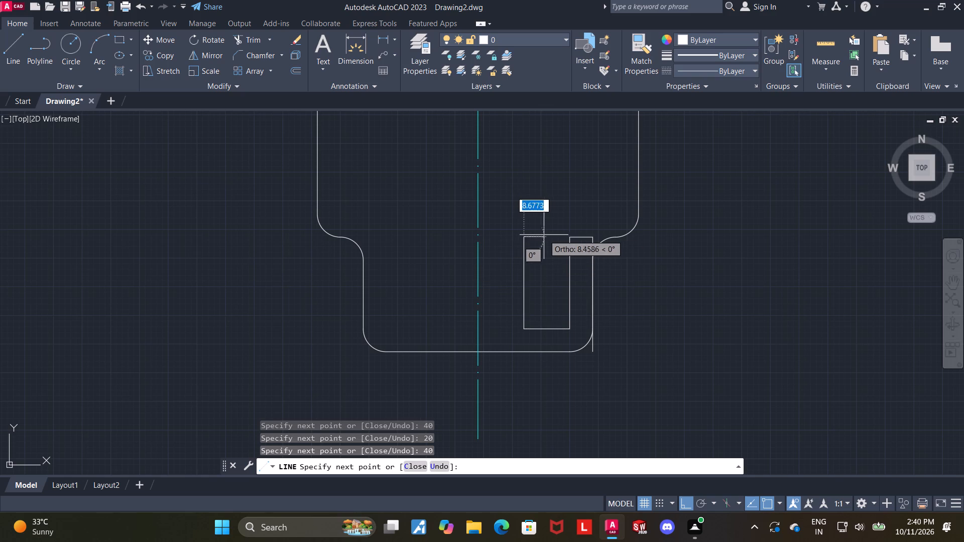
{"action": "left_click", "coordinate": [571, 238]}
{"action": "key", "text": "Escape"}
{"action": "key", "text": "Escape"}
{"action": "key", "text": "Escape"}
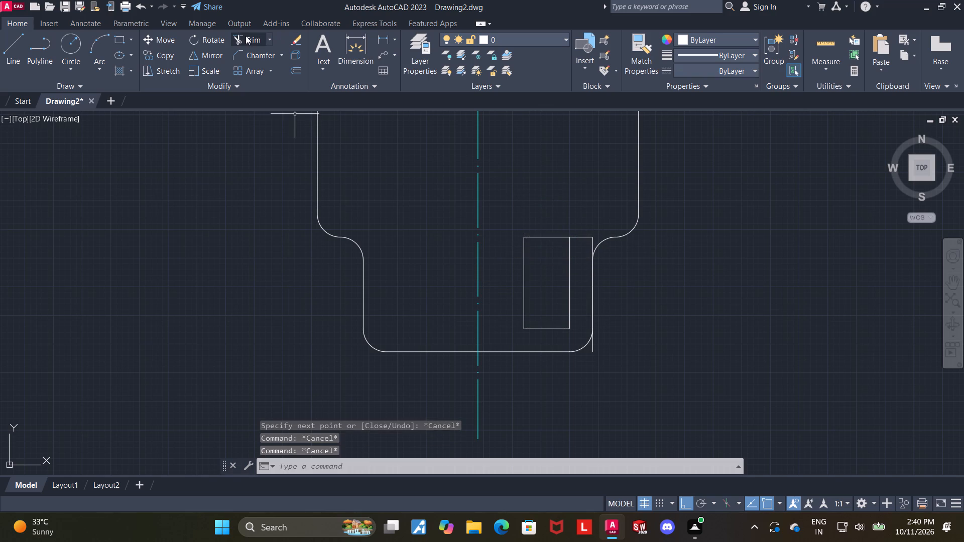
Trim the construction lines outside the rectangle and erase the leftover vertical one along the outline's lower right edge.
{"action": "left_click", "coordinate": [245, 36]}
{"action": "left_click", "coordinate": [581, 236]}
{"action": "left_click", "coordinate": [592, 242]}
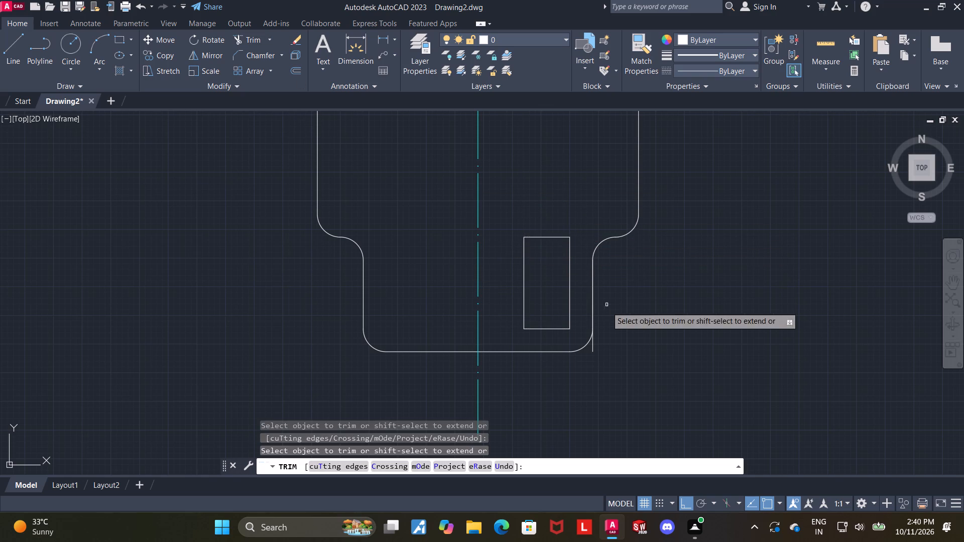
{"action": "left_click", "coordinate": [595, 349]}
{"action": "left_click", "coordinate": [592, 349]}
{"action": "key", "text": "Escape"}
{"action": "left_click", "coordinate": [592, 323]}
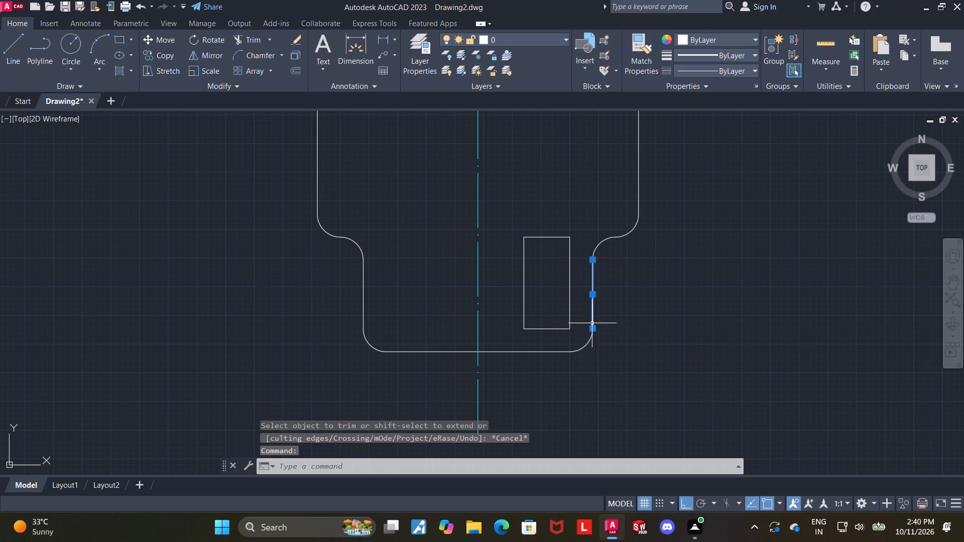
{"action": "key", "text": "Delete"}
{"action": "key", "text": "Escape"}
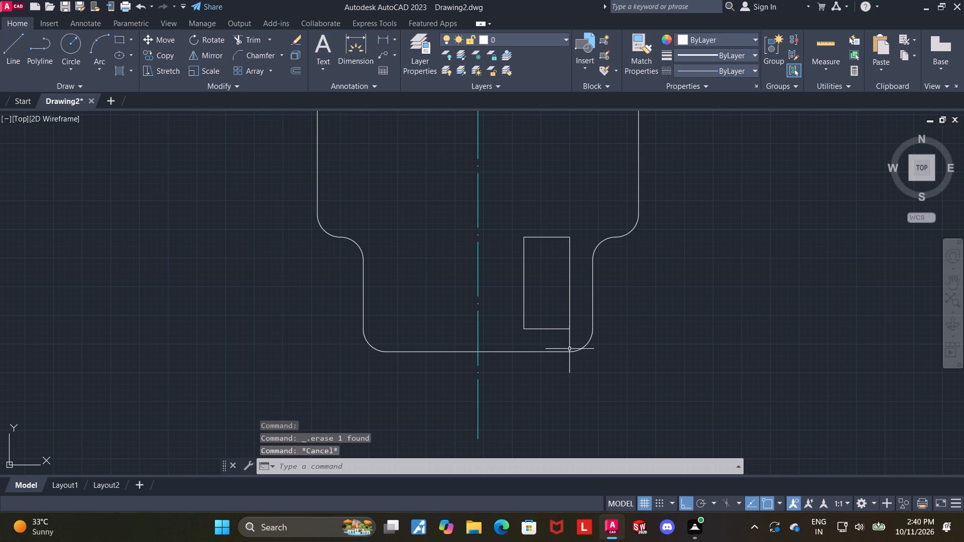
Draw a horizontal construction line about 80 long leftward from the rectangle's upper right corner, across the centre line.
{"action": "left_click", "coordinate": [3, 49]}
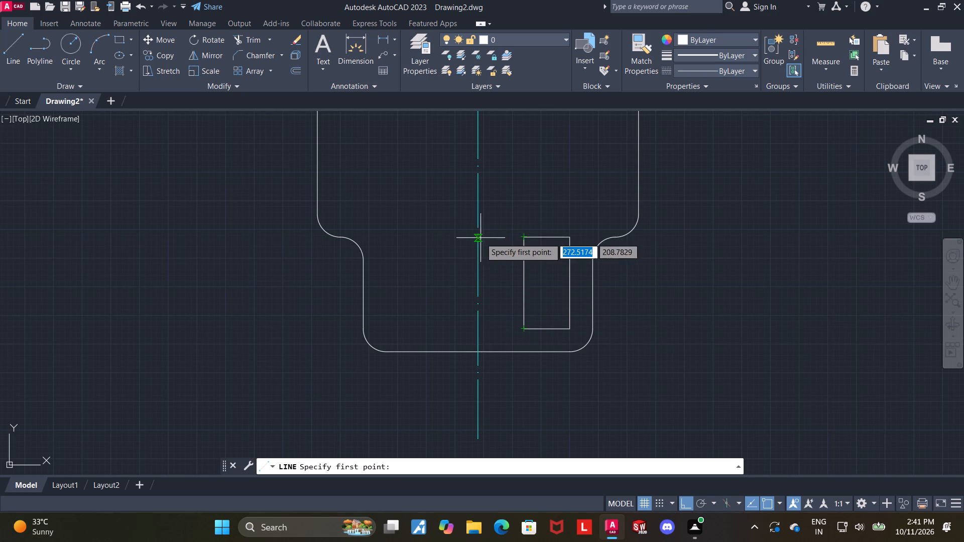
{"action": "left_click_drag", "start_coordinate": [570, 239], "coordinate": [563, 239]}
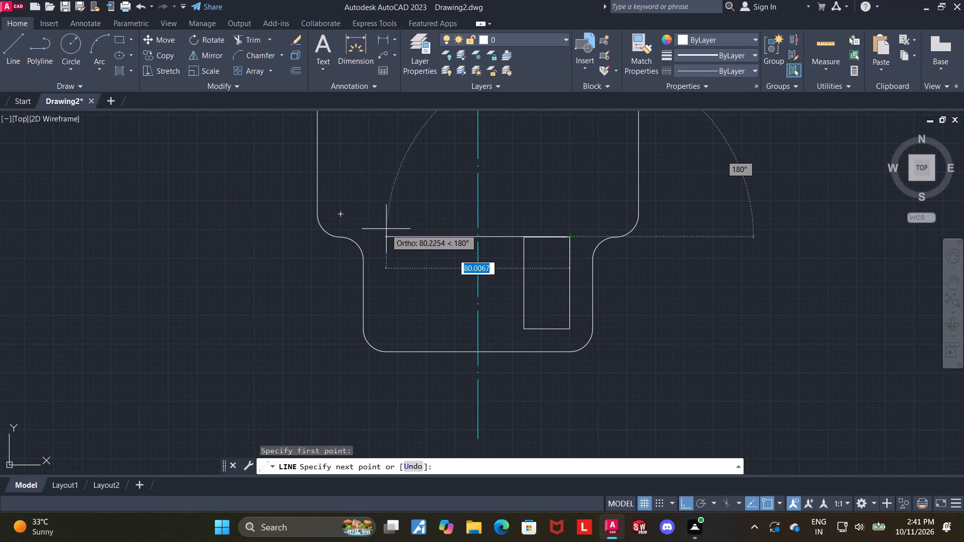
{"action": "left_click", "coordinate": [386, 230]}
{"action": "key", "text": "Escape"}
From the construction line's crossing with the centre line, draw 10 right, 40 down, 20 left and upward past the construction line.
{"action": "left_click", "coordinate": [22, 39]}
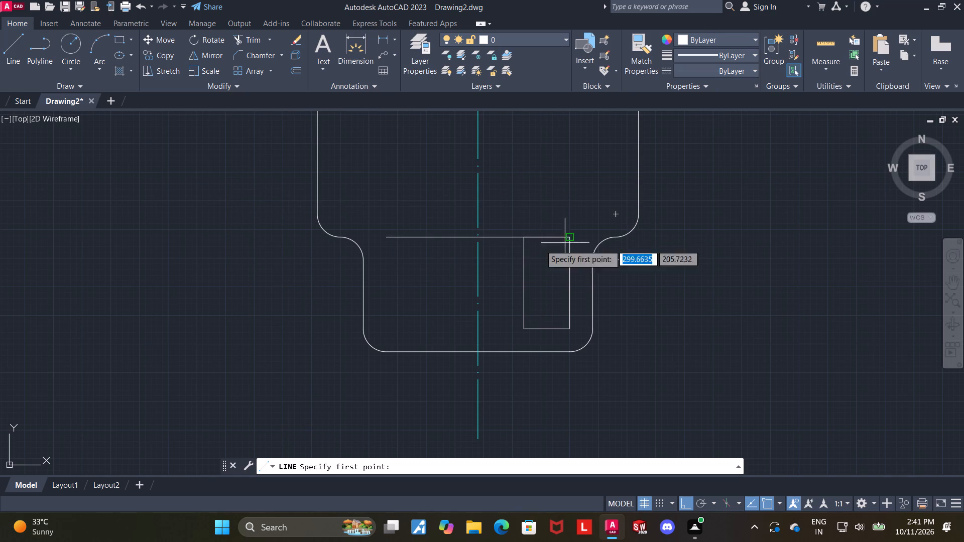
{"action": "left_click", "coordinate": [478, 235]}
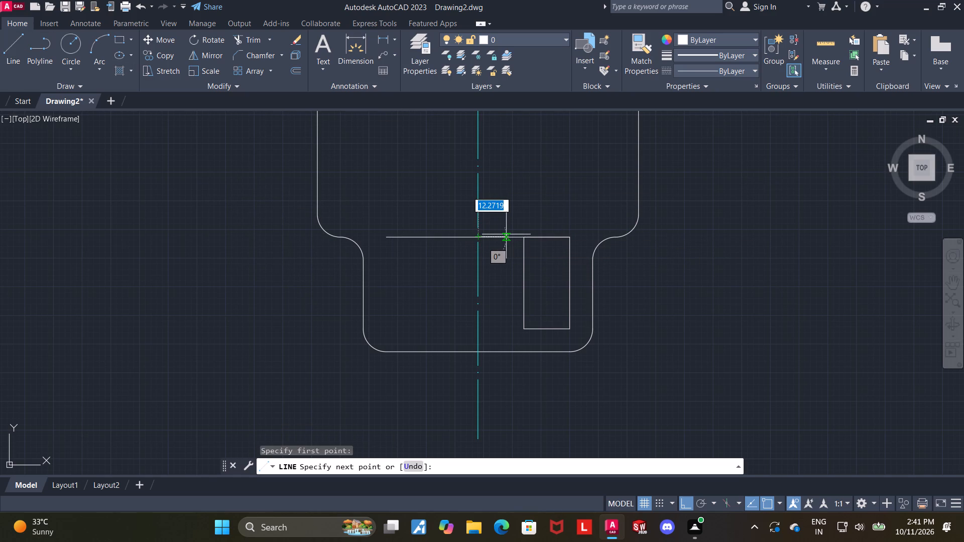
{"action": "type", "text": "10"}
{"action": "key", "text": "Return"}
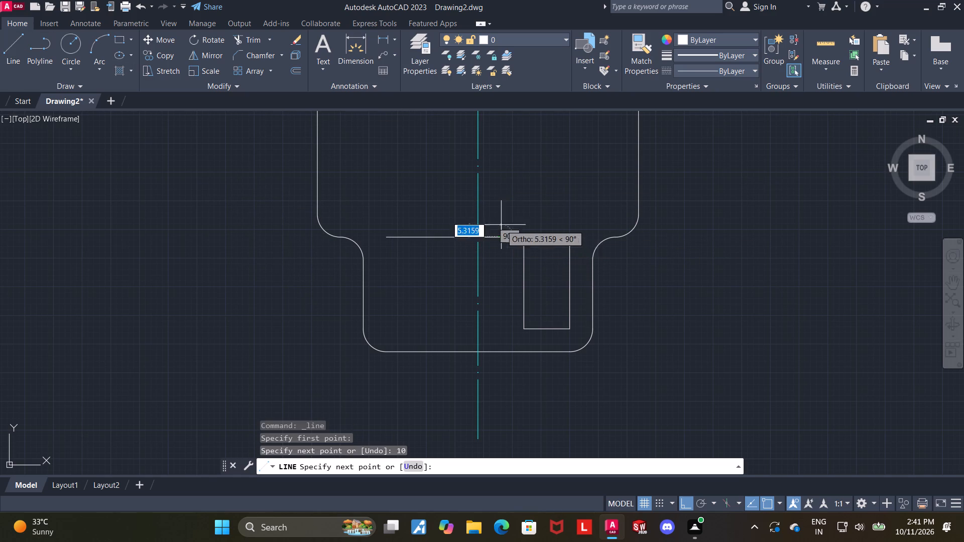
{"action": "type", "text": "40"}
{"action": "key", "text": "Return"}
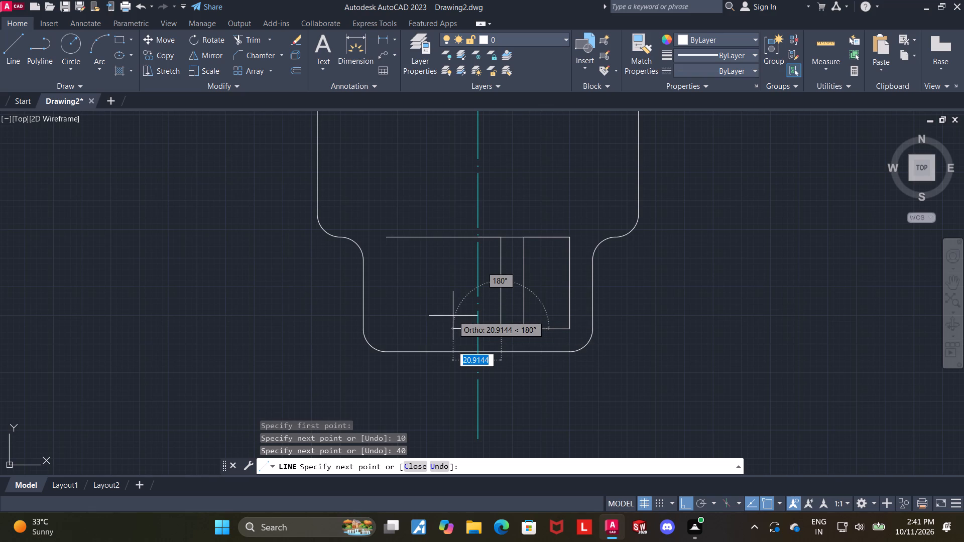
{"action": "type", "text": "20"}
{"action": "key", "text": "Return"}
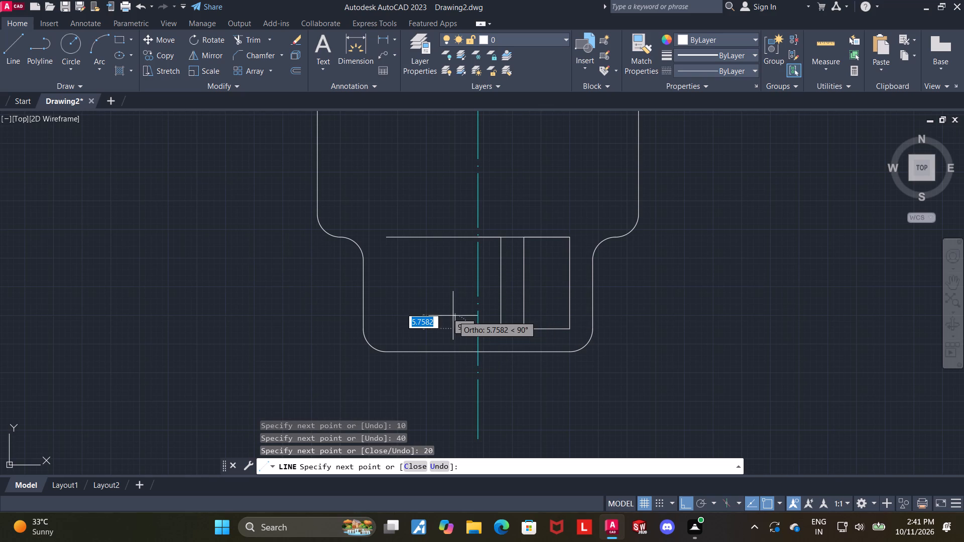
{"action": "left_click", "coordinate": [458, 187]}
{"action": "key", "text": "Escape"}
{"action": "key", "text": "Escape"}
{"action": "key", "text": "Escape"}
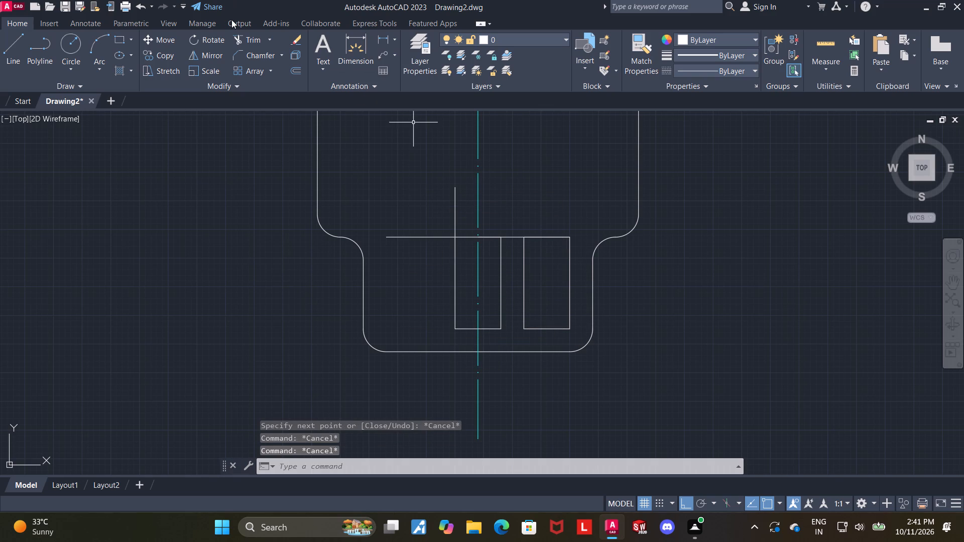
Trim the ends extending beyond the middle rectangle's upper left corner and erase the horizontal construction line.
{"action": "left_click", "coordinate": [255, 38]}
{"action": "left_click", "coordinate": [427, 237]}
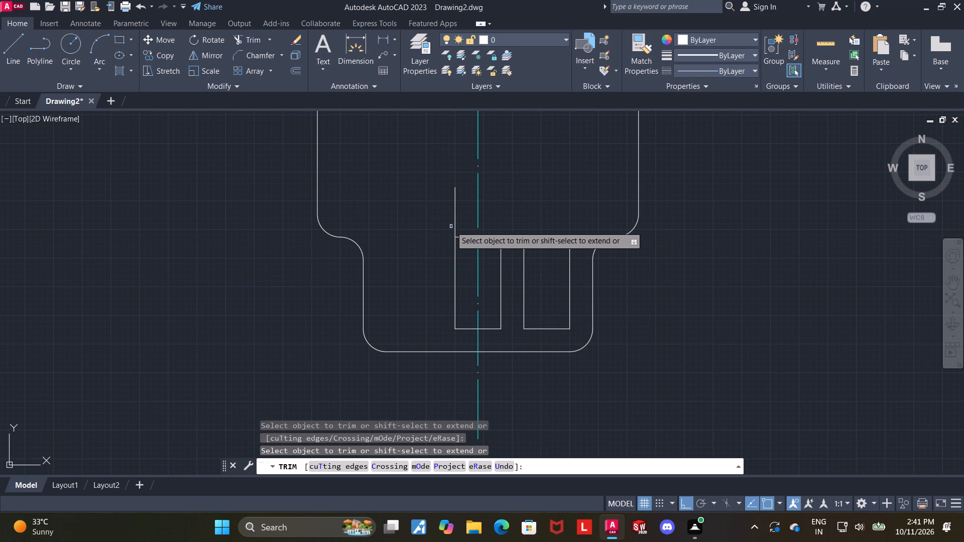
{"action": "left_click", "coordinate": [454, 221]}
{"action": "key", "text": "Escape"}
{"action": "left_click", "coordinate": [505, 237]}
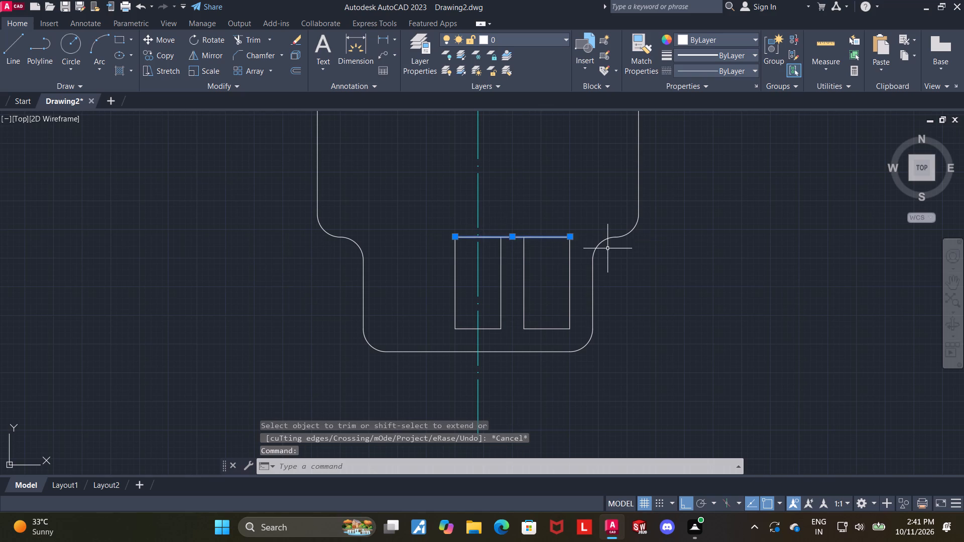
{"action": "key", "text": "Delete"}
{"action": "scroll", "coordinate": [503, 249], "scroll_direction": "up", "scroll_amount": 2}
{"action": "key", "text": "Escape"}
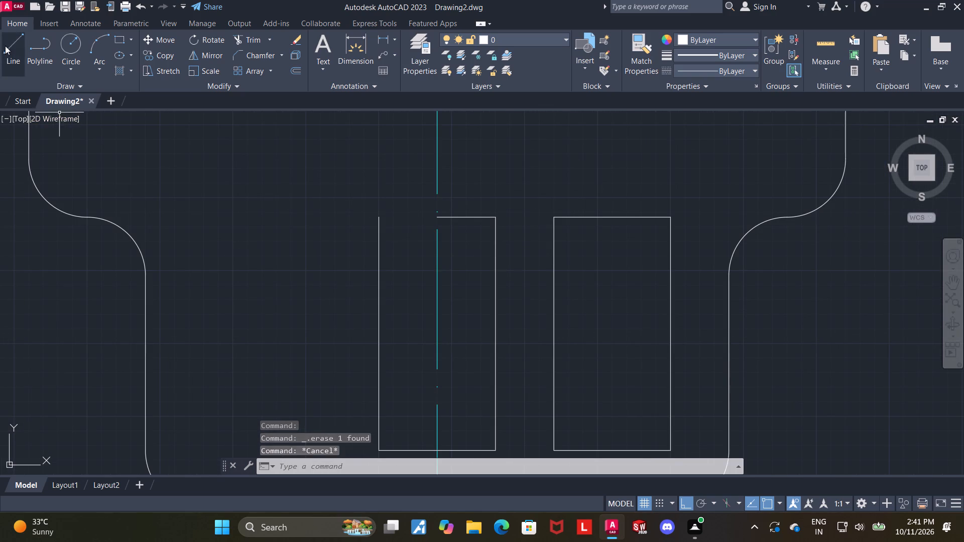
Draw the missing left half of the middle rectangle's top edge, from the centre line to its left side.
{"action": "left_click", "coordinate": [5, 46]}
{"action": "left_click", "coordinate": [435, 219]}
{"action": "left_click", "coordinate": [380, 216]}
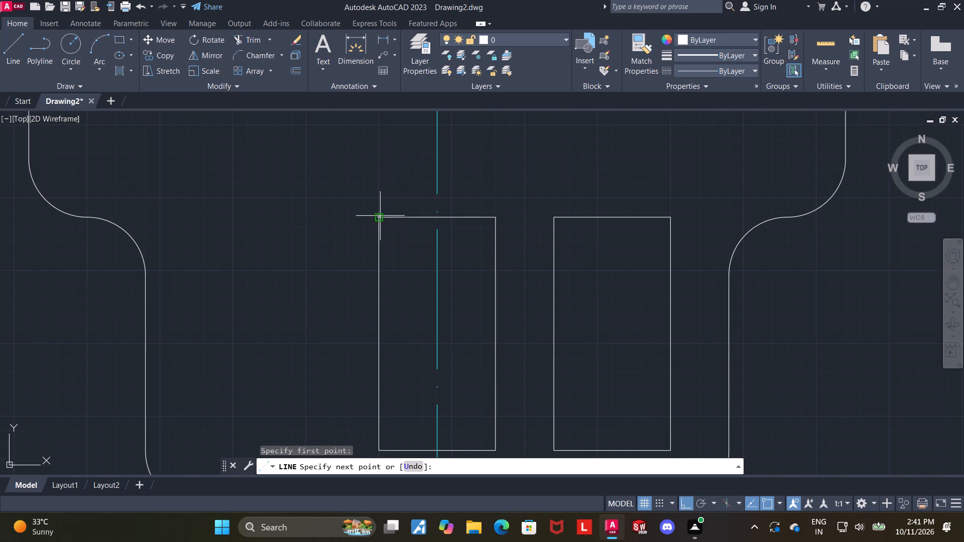
Fillet the upper outer corner of the rectangle right of the centre line with radius 10.
{"action": "key", "text": "Escape"}
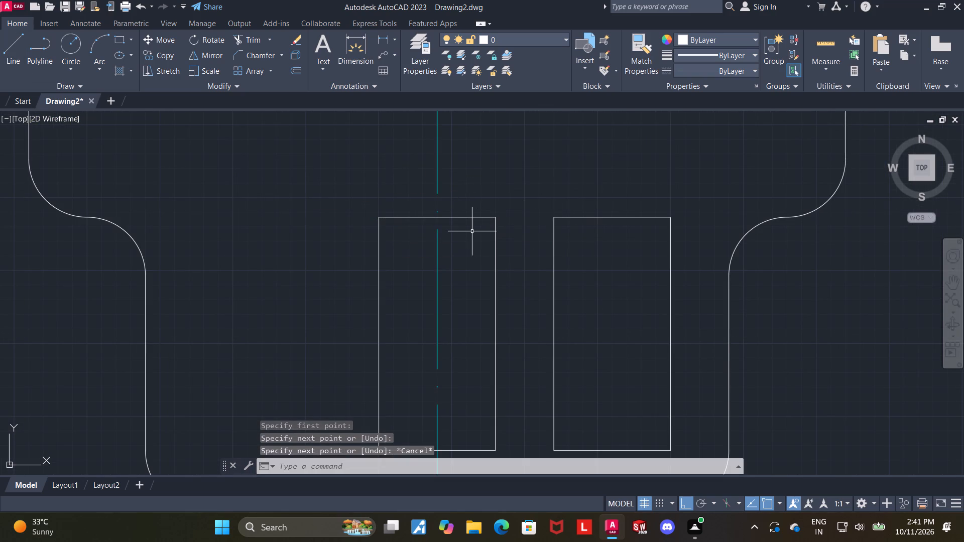
{"action": "scroll", "coordinate": [548, 231], "scroll_direction": "down", "scroll_amount": 1}
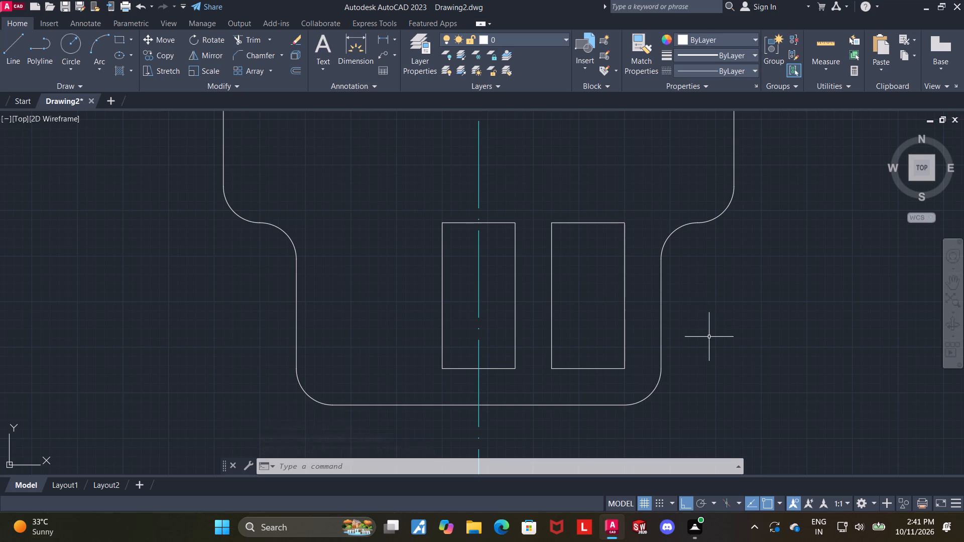
{"action": "scroll", "coordinate": [731, 336], "scroll_direction": "down", "scroll_amount": 1}
{"action": "scroll", "coordinate": [664, 333], "scroll_direction": "up", "scroll_amount": 1}
{"action": "key", "text": "Escape"}
{"action": "key", "text": "Escape"}
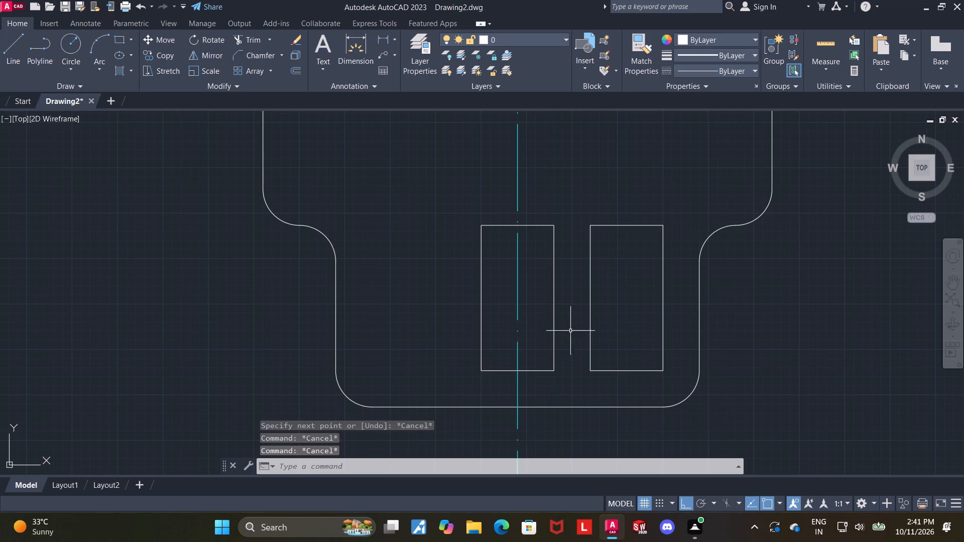
{"action": "key", "text": "f"}
{"action": "key", "text": "Return"}
{"action": "key", "text": "r"}
{"action": "key", "text": "Return"}
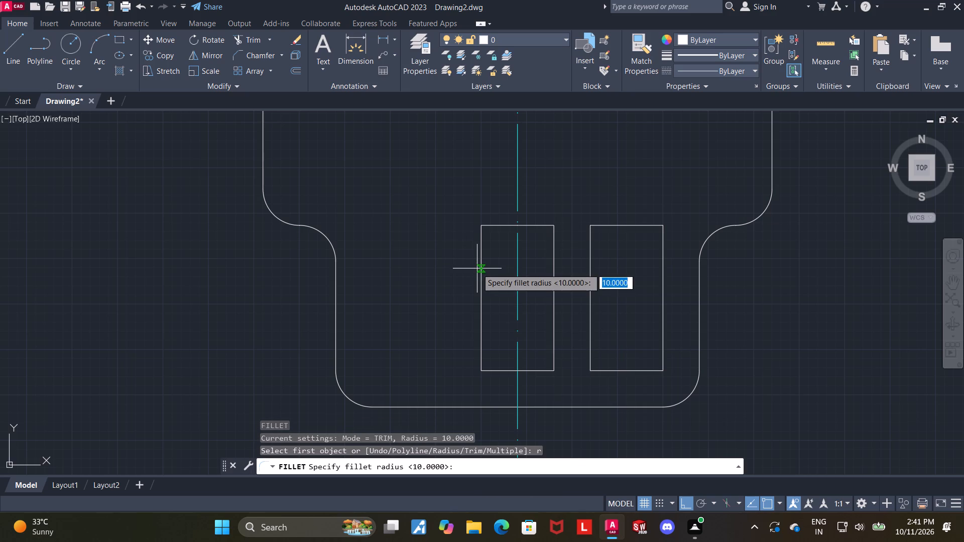
{"action": "key", "text": "Return"}
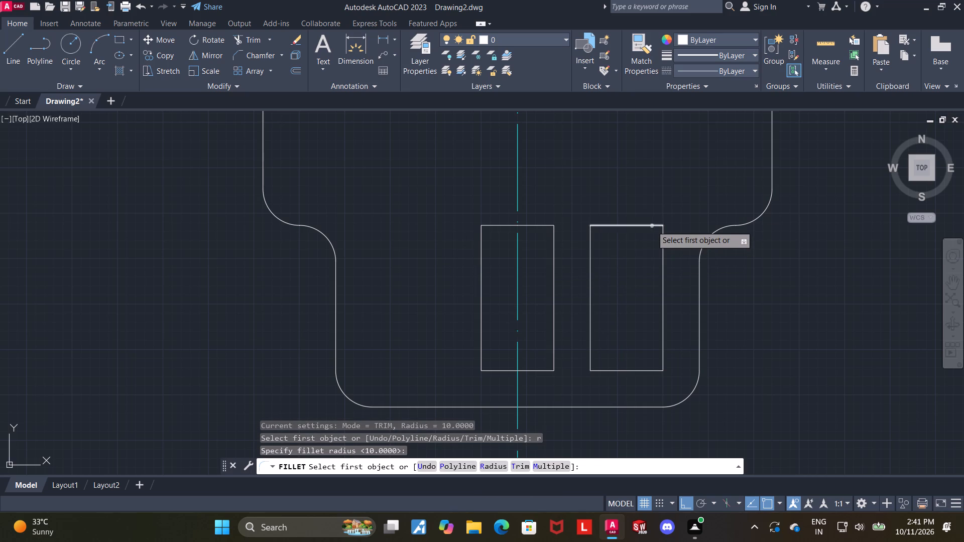
{"action": "left_click", "coordinate": [652, 226]}
{"action": "left_click", "coordinate": [665, 244]}
{"action": "scroll", "coordinate": [662, 255], "scroll_direction": "down", "scroll_amount": 1}
{"action": "key", "text": "Escape"}
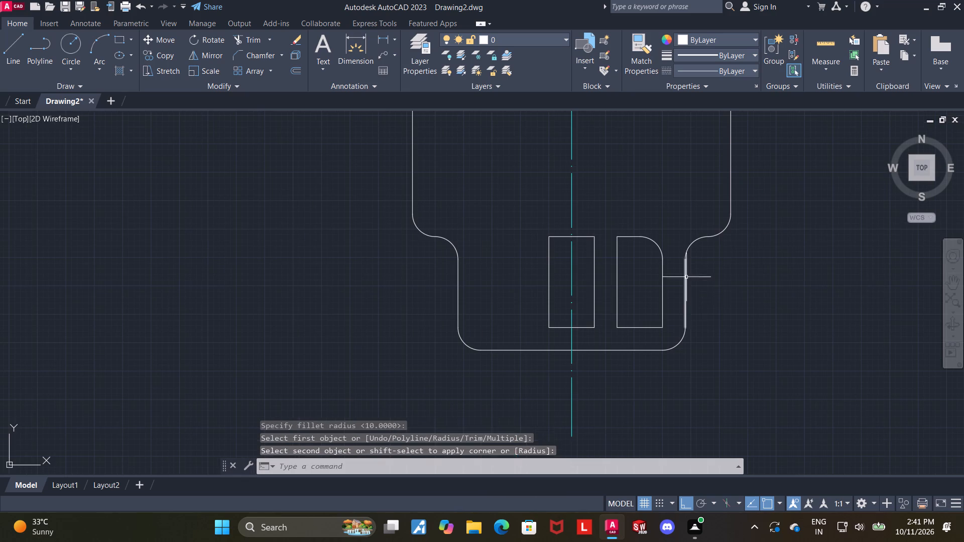
{"action": "key", "text": "Escape"}
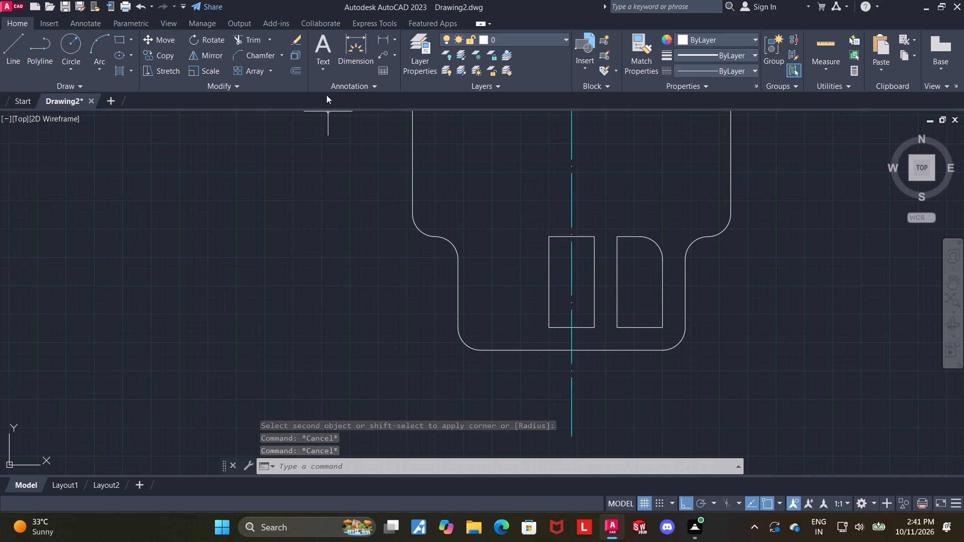
Mirror the filleted right rectangle about the vertical centre line, keeping the source objects.
{"action": "left_click", "coordinate": [216, 53]}
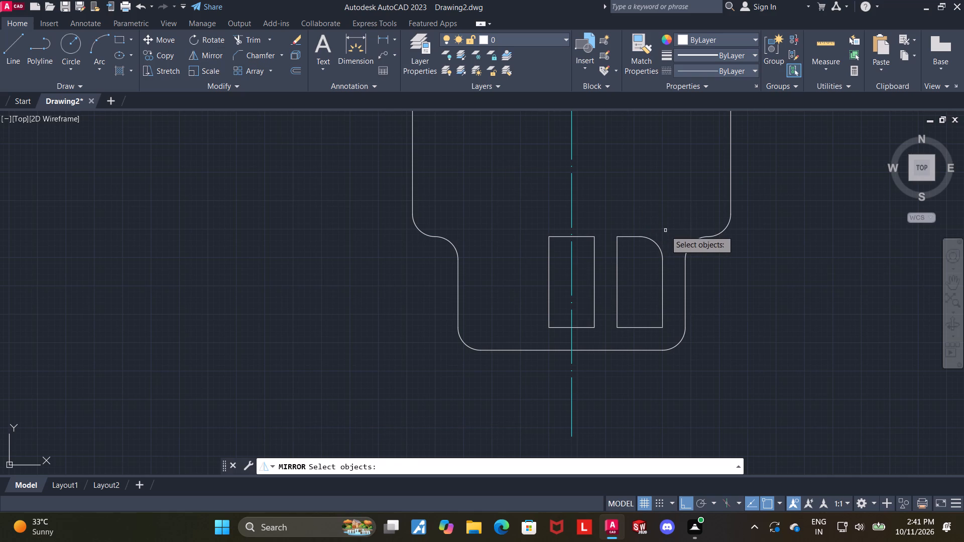
{"action": "left_click", "coordinate": [665, 230]}
{"action": "left_click", "coordinate": [610, 339]}
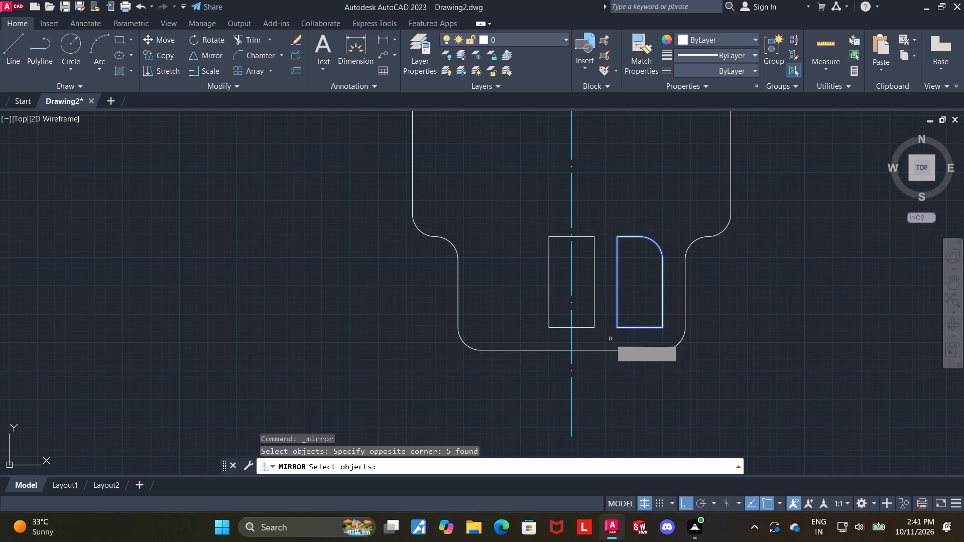
{"action": "key", "text": "Return"}
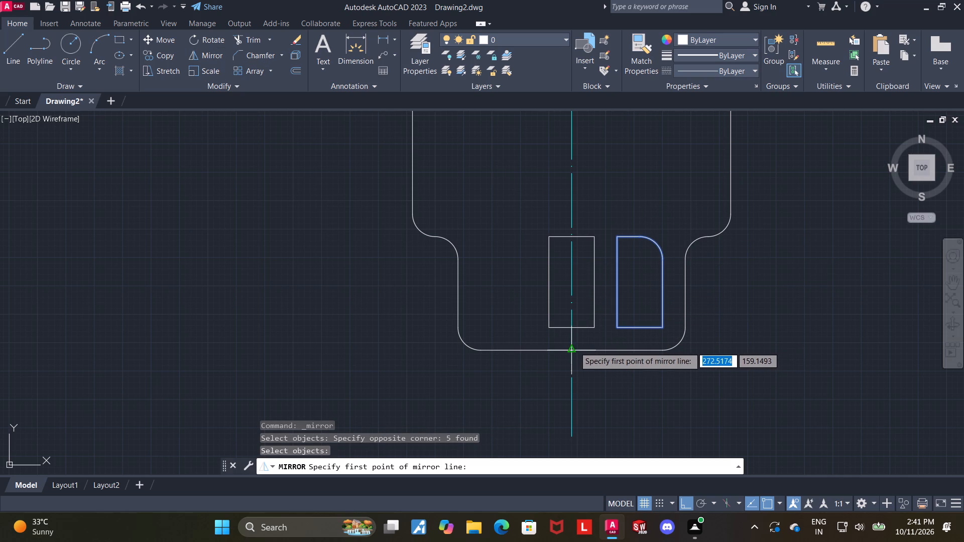
{"action": "left_click", "coordinate": [572, 347]}
{"action": "left_click", "coordinate": [572, 234]}
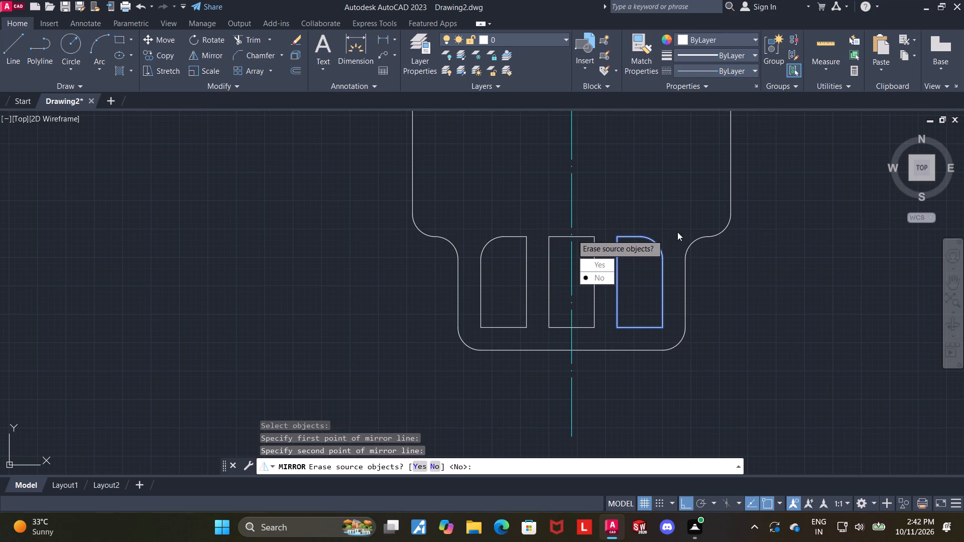
{"action": "left_click_drag", "start_coordinate": [585, 278], "coordinate": [572, 234]}
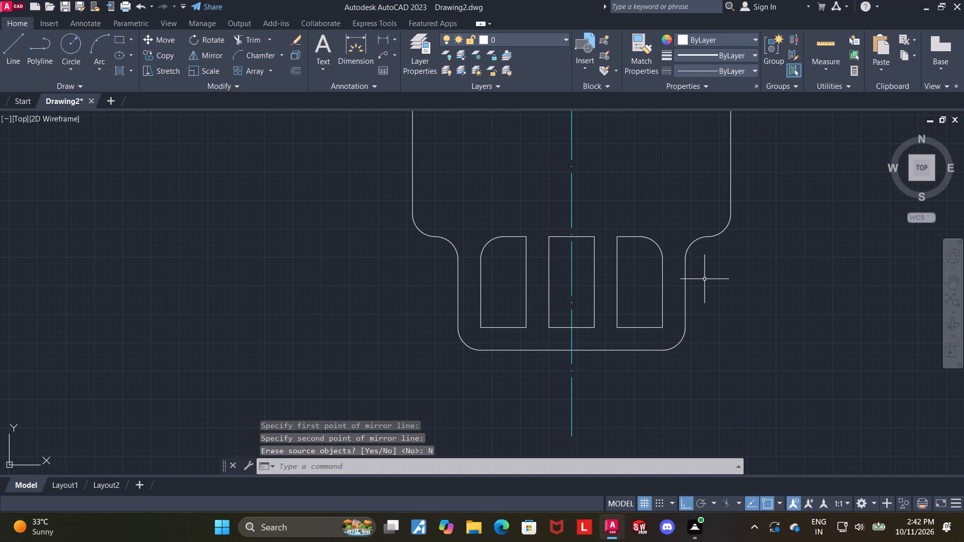
Dimension the middle rectangle's height between its top and bottom edges, placing the dimension inside, left of the centre line.
{"action": "scroll", "coordinate": [705, 279], "scroll_direction": "down", "scroll_amount": 1}
{"action": "middle_click_drag", "start_coordinate": [706, 293], "coordinate": [700, 299]}
{"action": "scroll", "coordinate": [696, 290], "scroll_direction": "up", "scroll_amount": 1}
{"action": "key", "text": "Escape"}
{"action": "scroll", "coordinate": [695, 289], "scroll_direction": "up", "scroll_amount": 1}
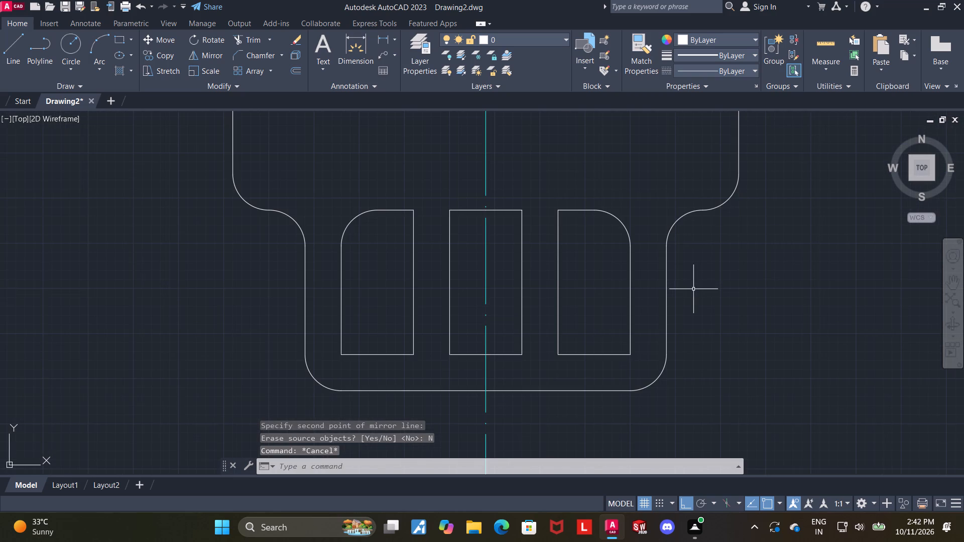
{"action": "key", "text": "Escape"}
{"action": "left_click", "coordinate": [361, 44]}
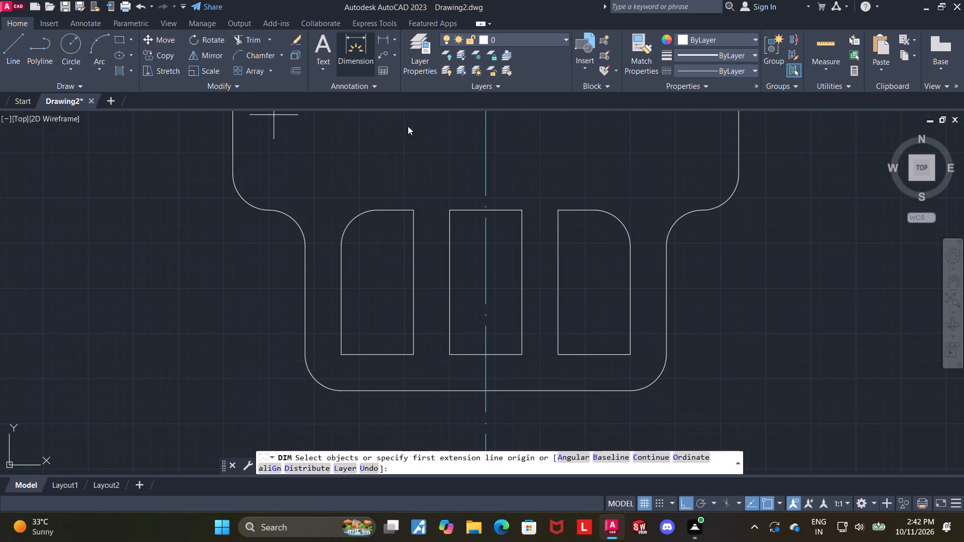
{"action": "left_click", "coordinate": [476, 212]}
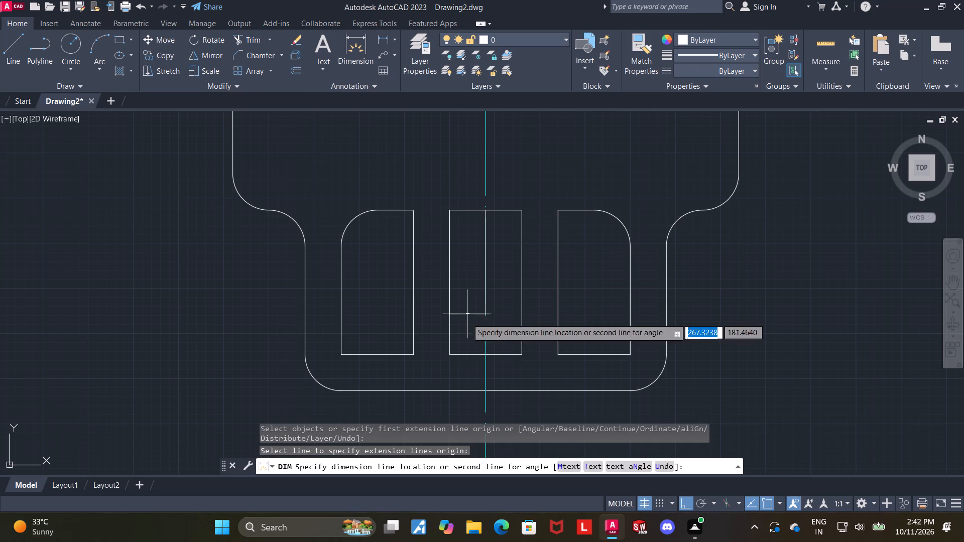
{"action": "left_click", "coordinate": [465, 353]}
{"action": "left_click", "coordinate": [467, 312]}
{"action": "scroll", "coordinate": [468, 290], "scroll_direction": "up", "scroll_amount": 1}
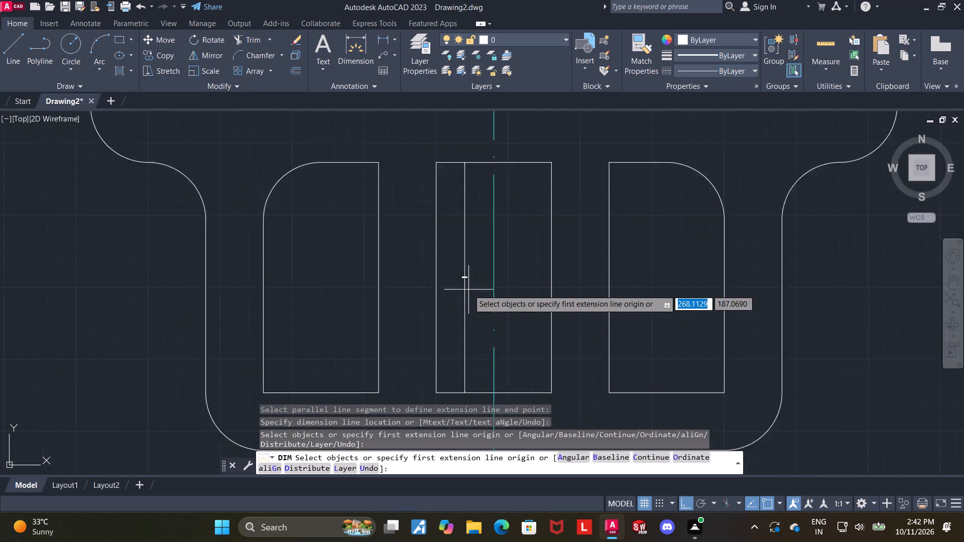
{"action": "scroll", "coordinate": [468, 290], "scroll_direction": "up", "scroll_amount": 4}
{"action": "scroll", "coordinate": [468, 286], "scroll_direction": "down", "scroll_amount": 3}
{"action": "key", "text": "Escape"}
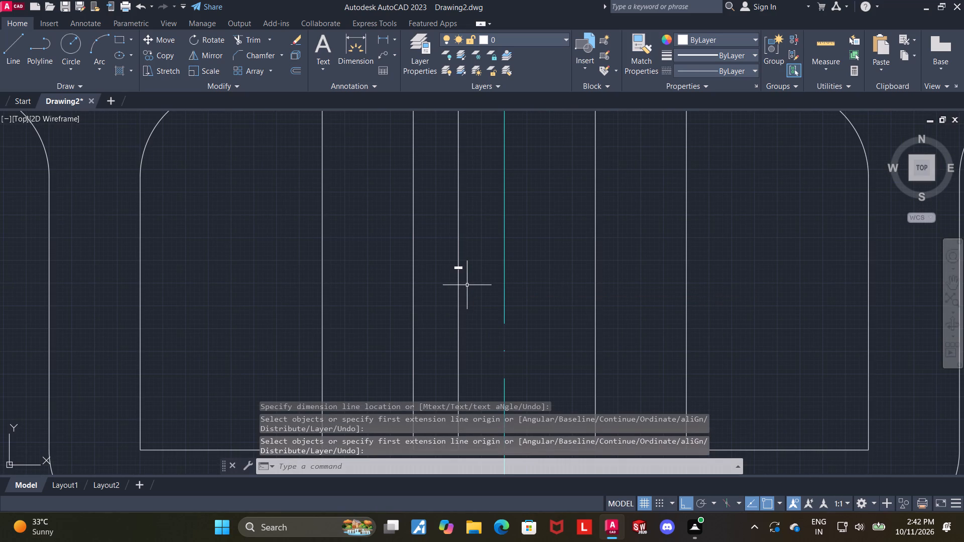
Modify the Standard dimension style to arrow size 3, text height 4 and linear precision 0.
{"action": "key", "text": "d"}
{"action": "key", "text": "Return"}
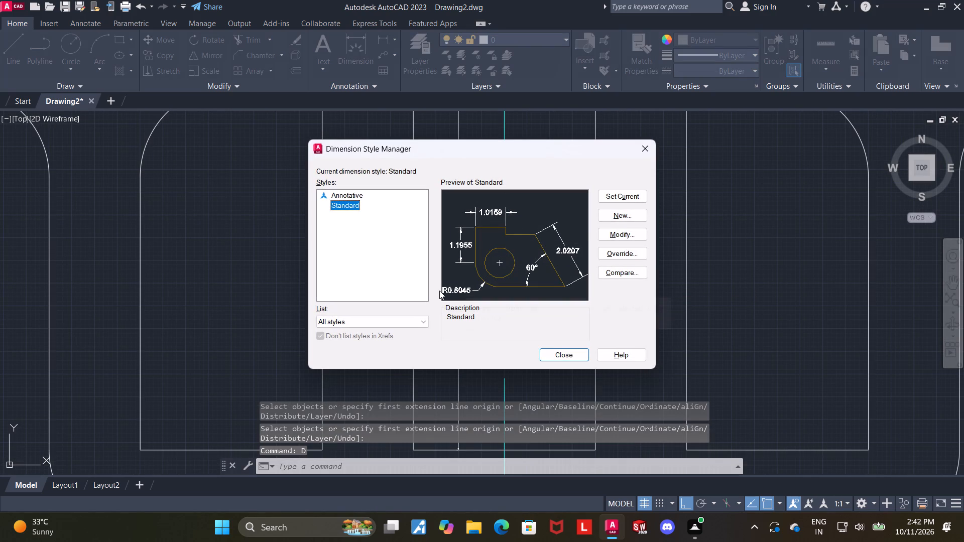
{"action": "left_click", "coordinate": [609, 232]}
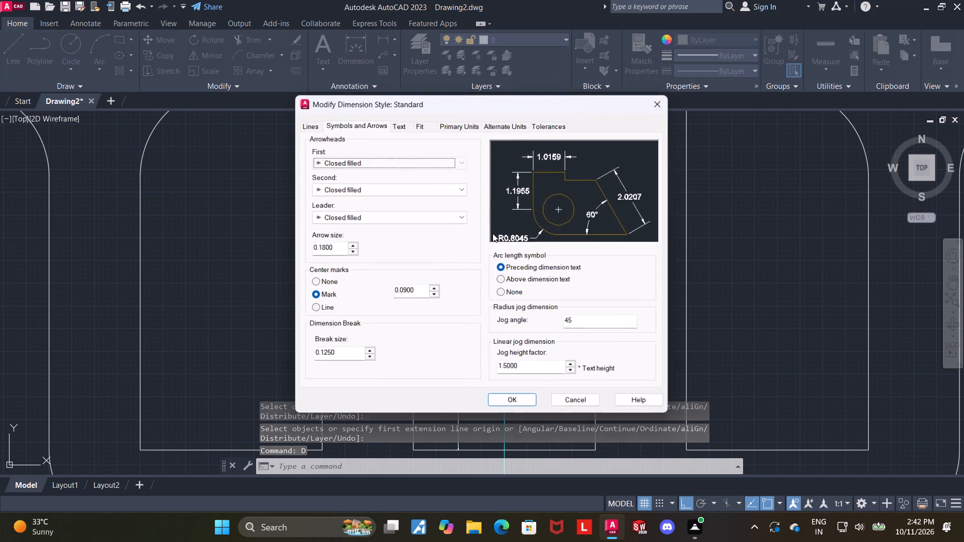
{"action": "left_click_drag", "start_coordinate": [338, 249], "coordinate": [222, 245]}
{"action": "key", "text": "3"}
{"action": "key", "text": "Return"}
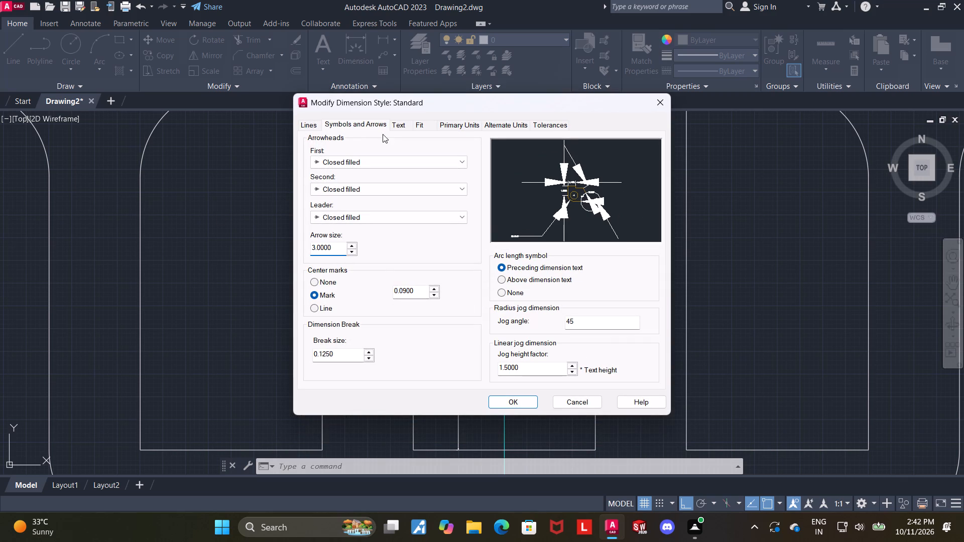
{"action": "left_click", "coordinate": [403, 122]}
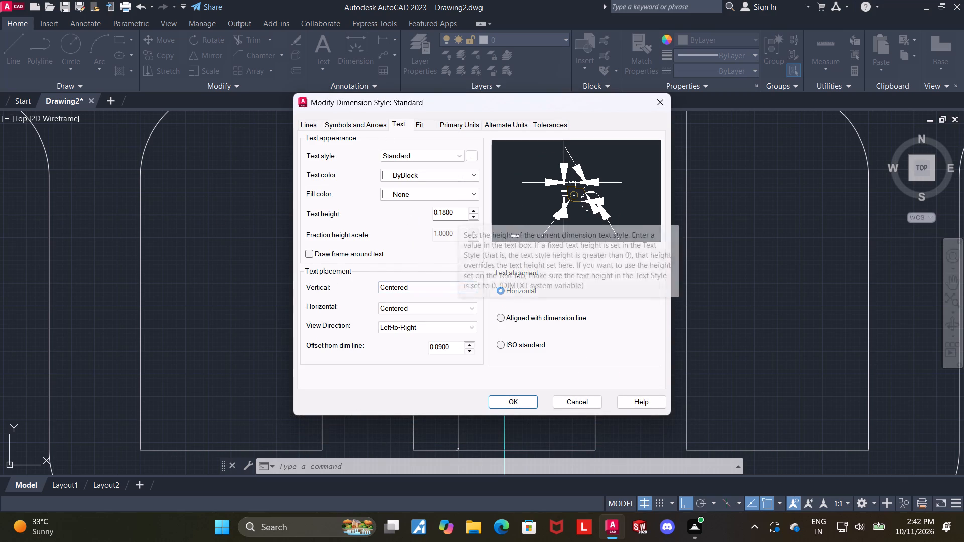
{"action": "left_click_drag", "start_coordinate": [458, 210], "coordinate": [223, 213]}
{"action": "key", "text": "4"}
{"action": "key", "text": "Return"}
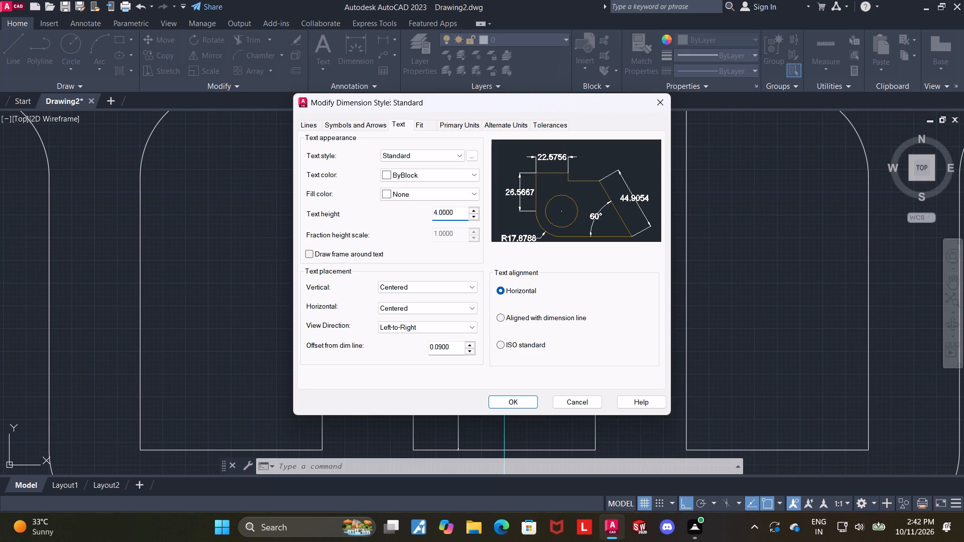
{"action": "left_click", "coordinate": [473, 120]}
{"action": "left_click", "coordinate": [449, 170]}
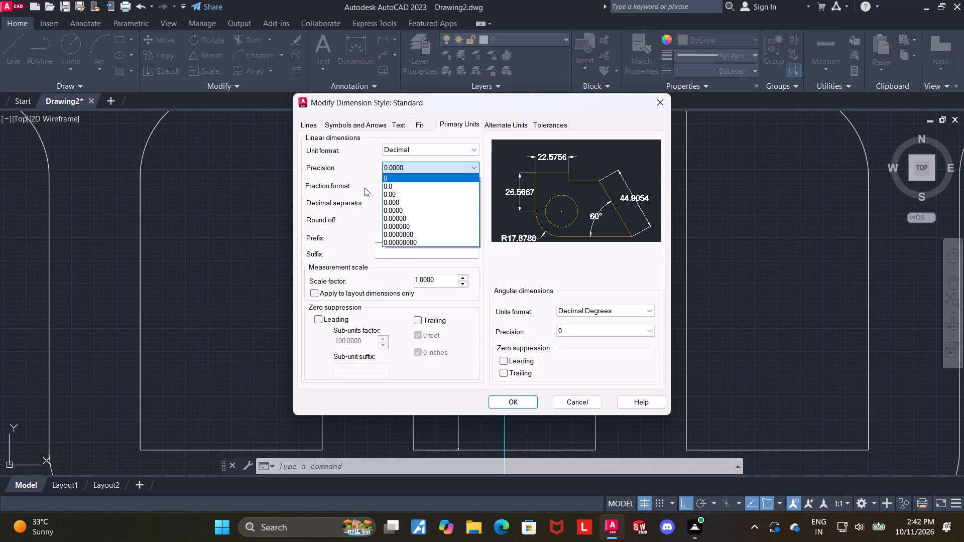
{"action": "left_click", "coordinate": [399, 180]}
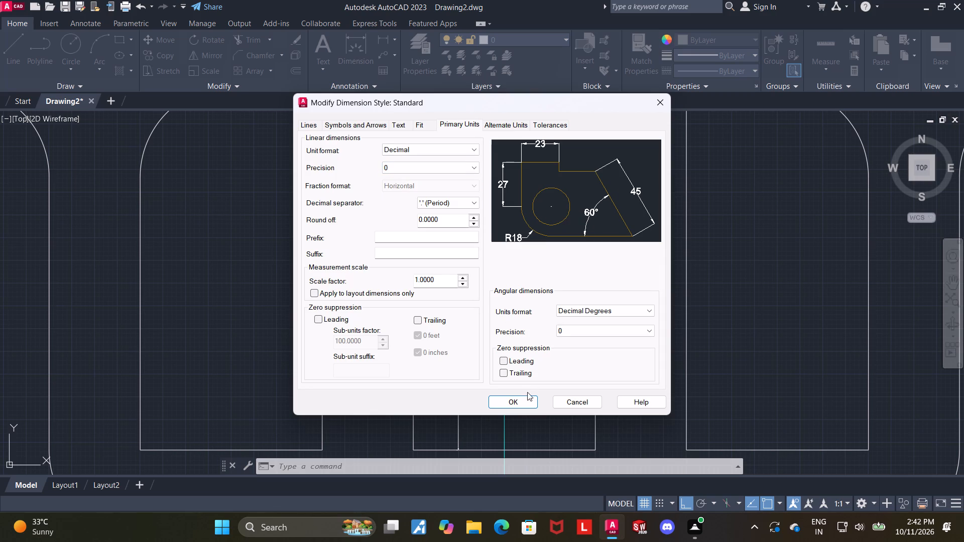
{"action": "left_click", "coordinate": [525, 396]}
{"action": "left_click", "coordinate": [577, 354]}
Dimension the left cutout's width between its vertical sides, placing the dimension inside its lower half.
{"action": "scroll", "coordinate": [577, 354], "scroll_direction": "down", "scroll_amount": 1}
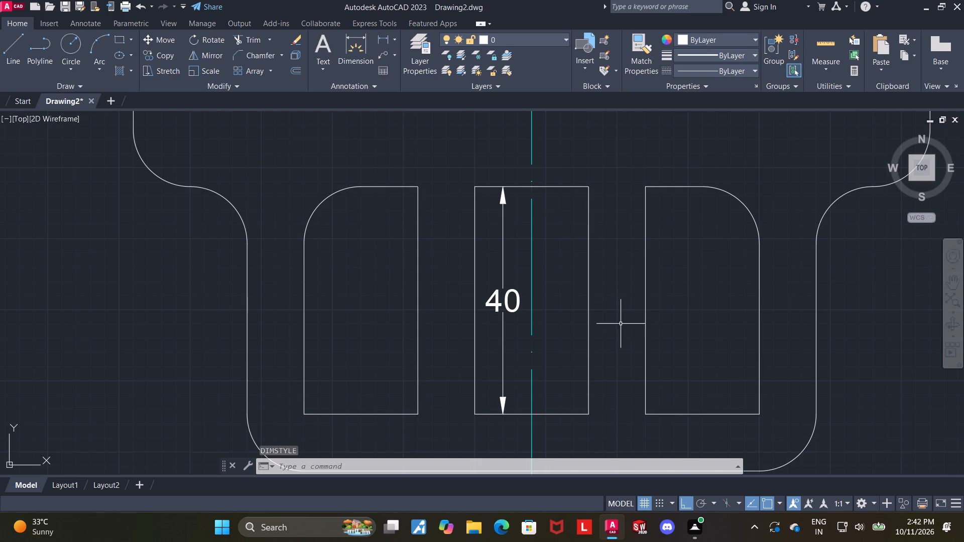
{"action": "scroll", "coordinate": [620, 324], "scroll_direction": "down", "scroll_amount": 1}
{"action": "scroll", "coordinate": [617, 325], "scroll_direction": "up", "scroll_amount": 1}
{"action": "middle_click_drag", "start_coordinate": [590, 327], "coordinate": [486, 334]}
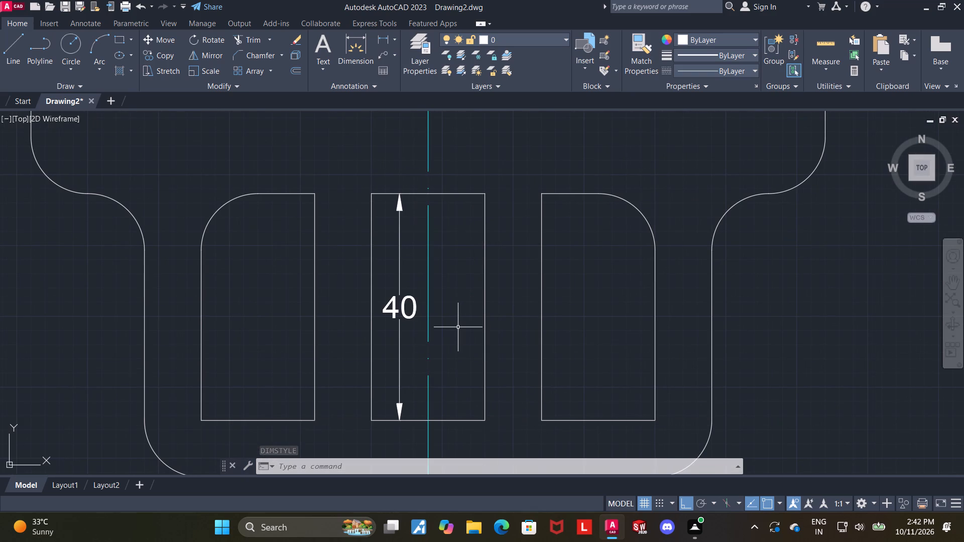
{"action": "scroll", "coordinate": [458, 327], "scroll_direction": "down", "scroll_amount": 1}
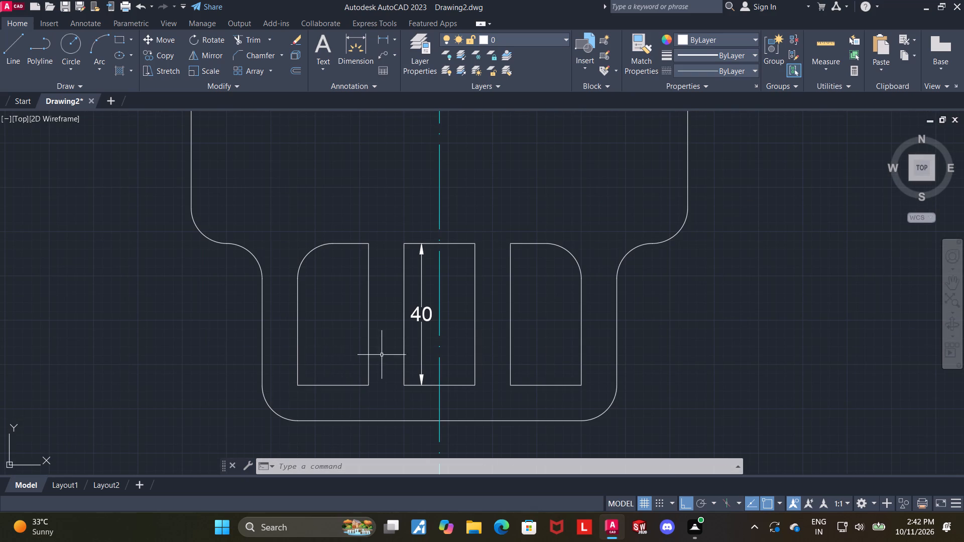
{"action": "middle_click_drag", "start_coordinate": [382, 355], "coordinate": [389, 321]}
{"action": "left_click", "coordinate": [351, 42]}
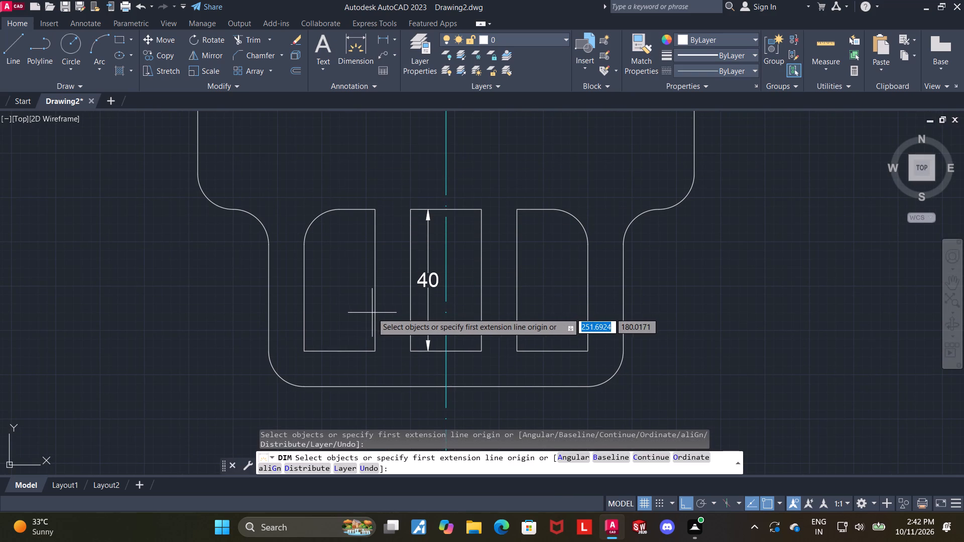
{"action": "left_click", "coordinate": [374, 313]}
{"action": "left_click", "coordinate": [306, 309]}
{"action": "left_click", "coordinate": [322, 312]}
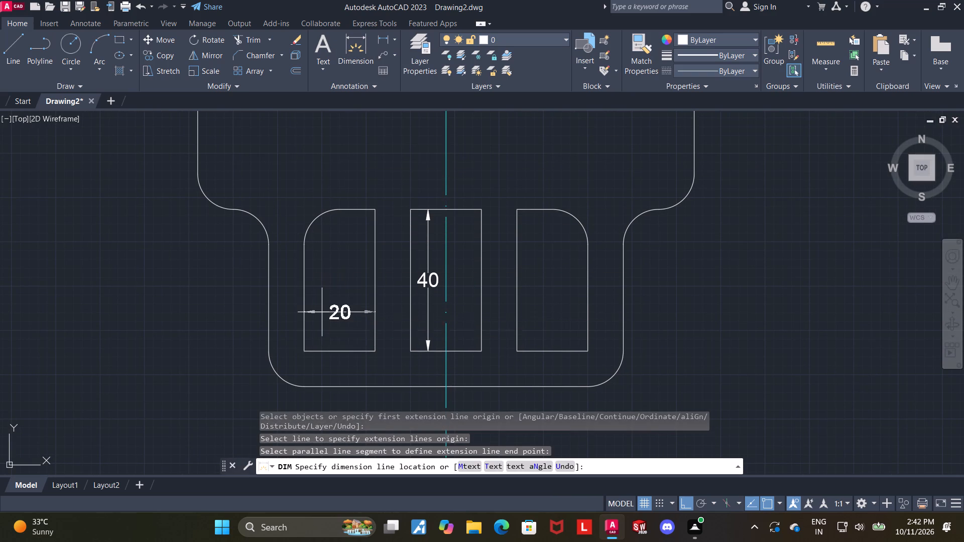
{"action": "scroll", "coordinate": [322, 312], "scroll_direction": "down", "scroll_amount": 1}
{"action": "scroll", "coordinate": [381, 299], "scroll_direction": "up", "scroll_amount": 1}
{"action": "key", "text": "Escape"}
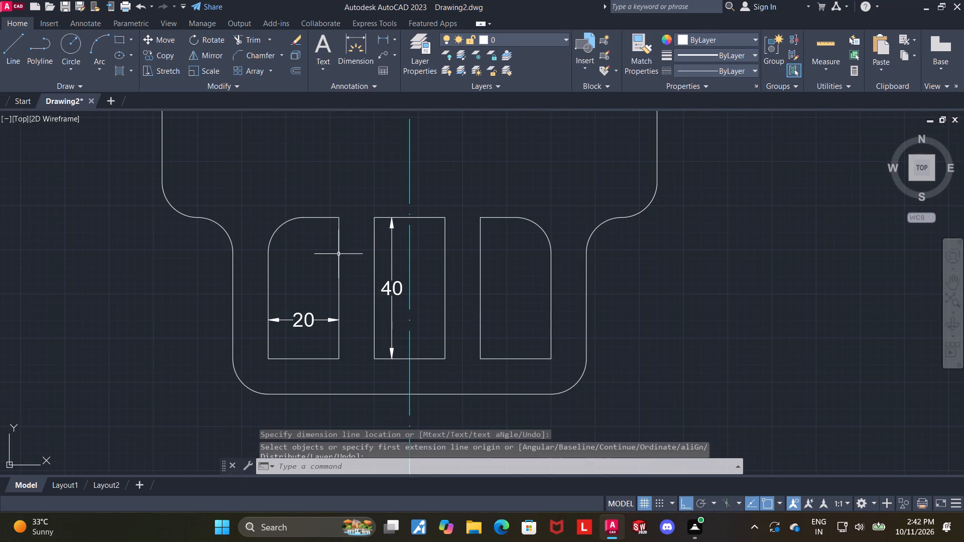
Dimension the right cutout's width between its vertical sides, placing the dimension inside the cutout.
{"action": "left_click", "coordinate": [359, 48]}
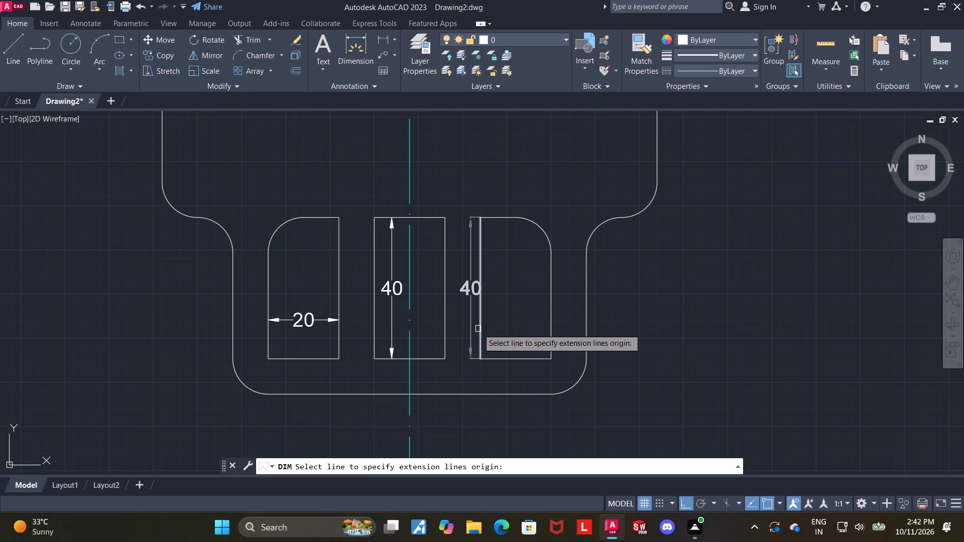
{"action": "left_click", "coordinate": [478, 329]}
{"action": "left_click", "coordinate": [550, 322]}
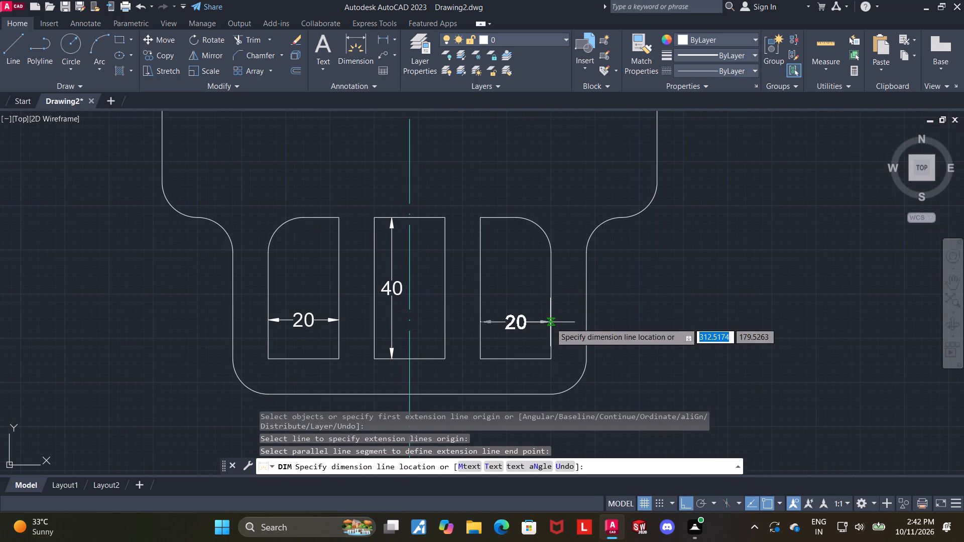
{"action": "left_click", "coordinate": [522, 309]}
{"action": "key", "text": "Escape"}
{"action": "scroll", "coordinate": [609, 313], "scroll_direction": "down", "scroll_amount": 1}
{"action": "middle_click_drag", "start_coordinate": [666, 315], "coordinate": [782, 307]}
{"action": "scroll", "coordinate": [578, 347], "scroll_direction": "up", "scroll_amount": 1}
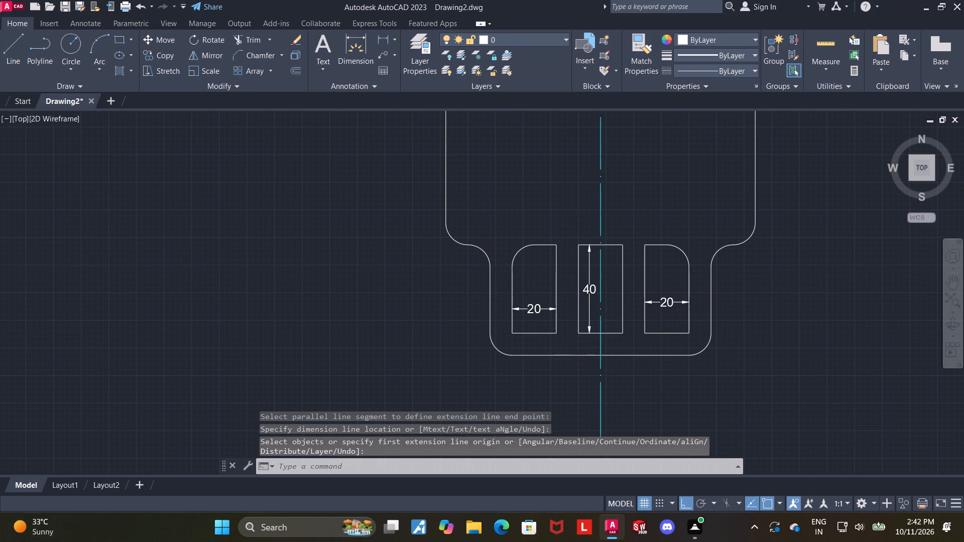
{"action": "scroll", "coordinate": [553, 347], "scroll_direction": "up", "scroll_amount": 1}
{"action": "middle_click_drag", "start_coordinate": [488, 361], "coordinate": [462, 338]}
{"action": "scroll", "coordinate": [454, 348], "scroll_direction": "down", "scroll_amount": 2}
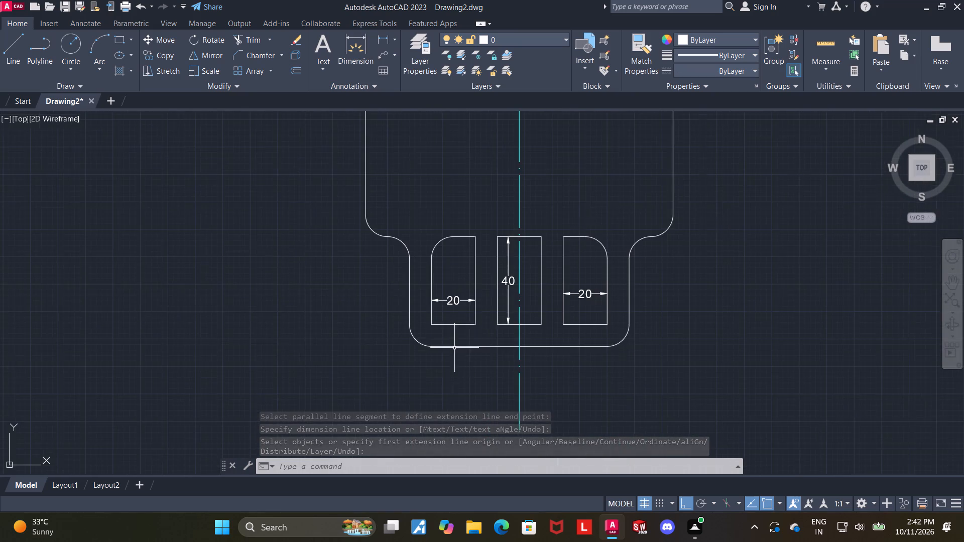
Dimension the lower section's overall width between its outer vertical sides, placing the dimension below the outline.
{"action": "middle_click_drag", "start_coordinate": [477, 322], "coordinate": [451, 324]}
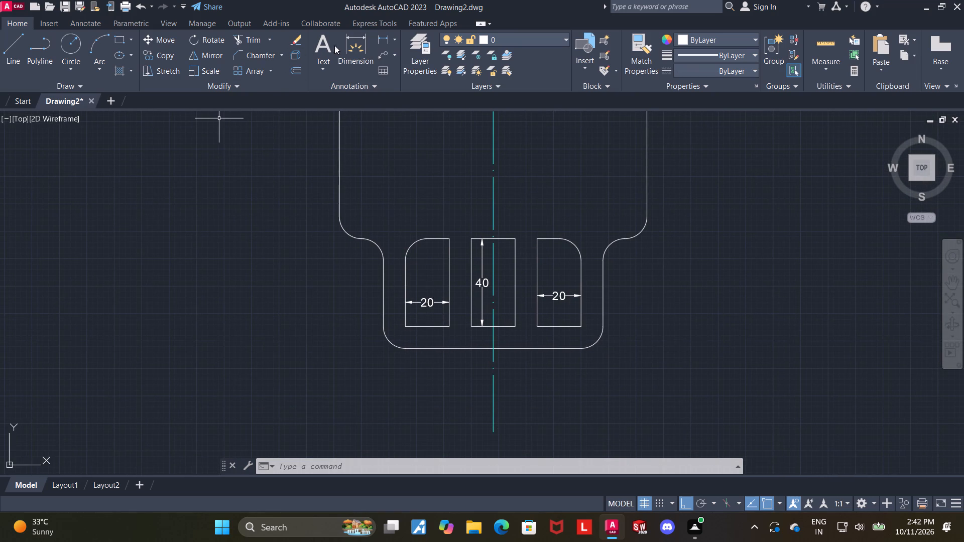
{"action": "left_click", "coordinate": [350, 52]}
{"action": "left_click", "coordinate": [384, 328]}
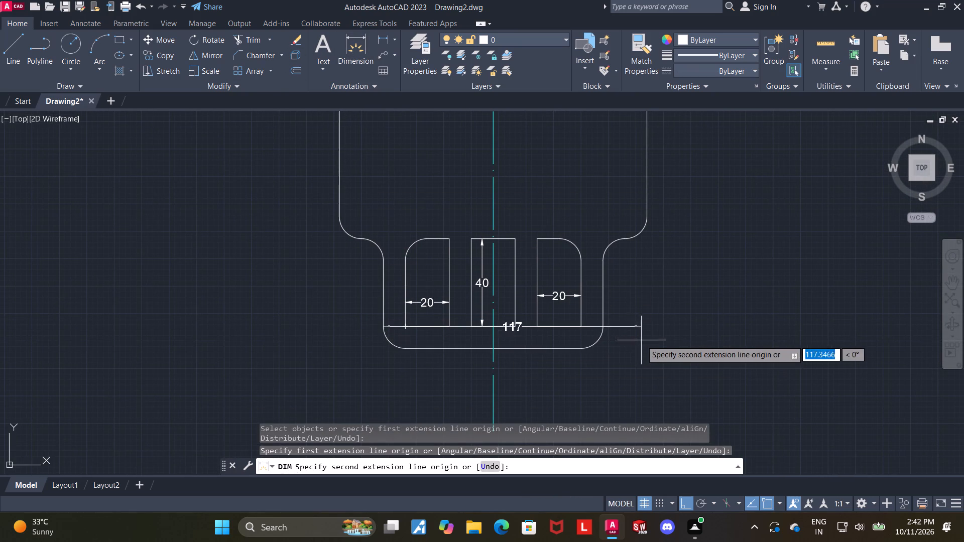
{"action": "left_click", "coordinate": [605, 326]}
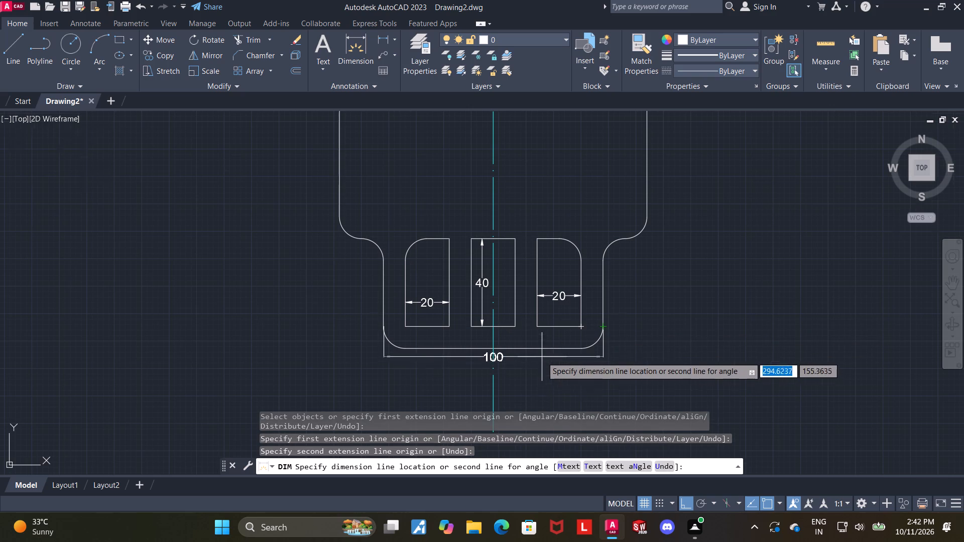
{"action": "scroll", "coordinate": [542, 357], "scroll_direction": "up", "scroll_amount": 4}
{"action": "scroll", "coordinate": [540, 350], "scroll_direction": "down", "scroll_amount": 6}
{"action": "scroll", "coordinate": [532, 370], "scroll_direction": "up", "scroll_amount": 2}
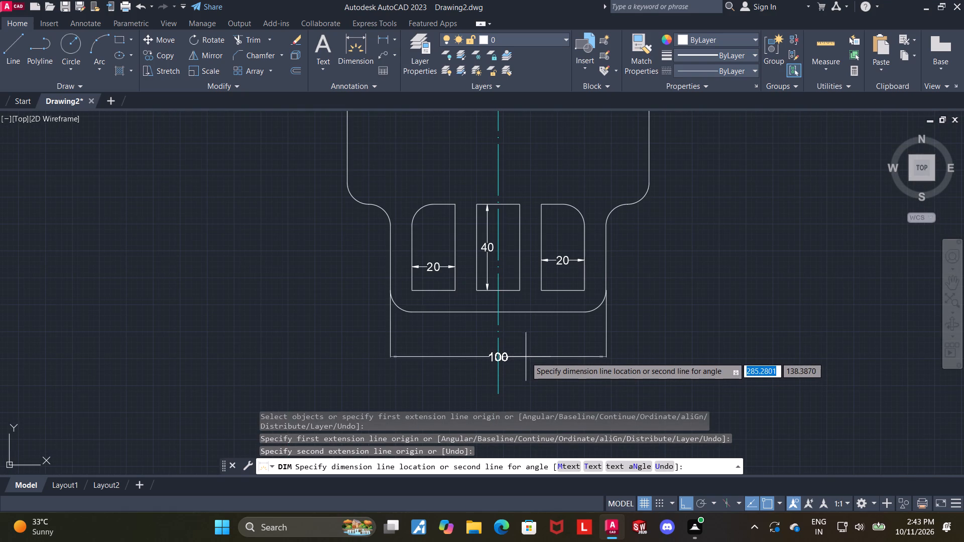
{"action": "left_click", "coordinate": [526, 357]}
{"action": "key", "text": "Escape"}
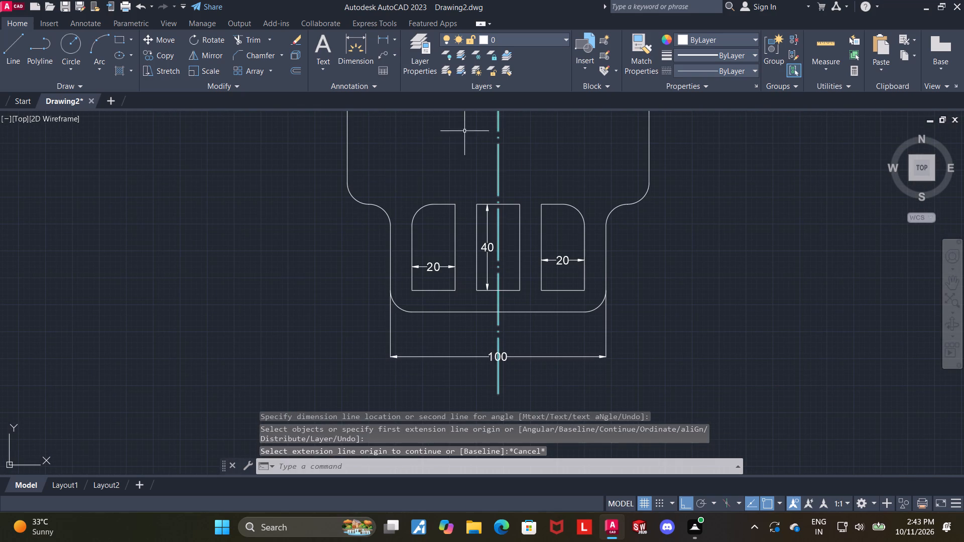
Dimension the lower section's height from the right shoulder to the bottom edge, placing the dimension outside the outline on the right.
{"action": "left_click", "coordinate": [346, 43]}
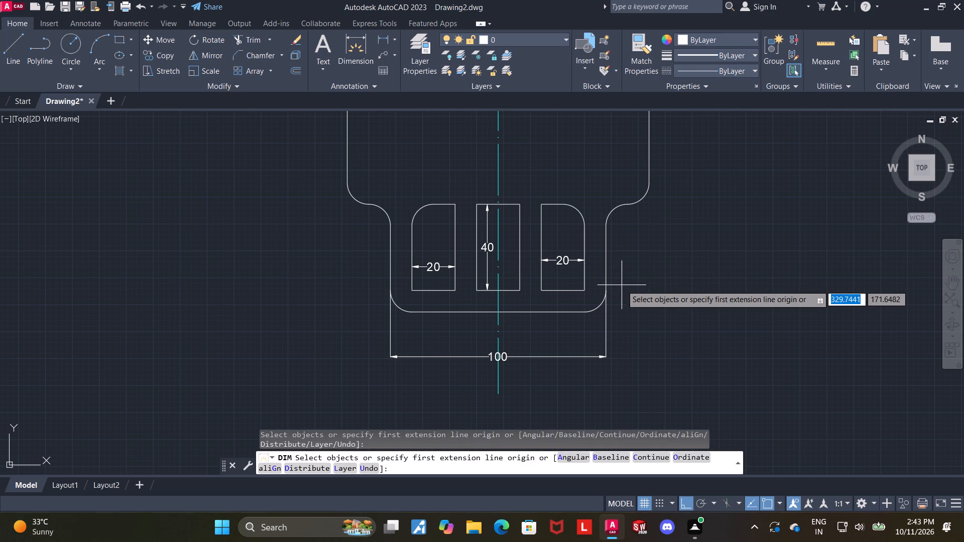
{"action": "left_click", "coordinate": [632, 205]}
{"action": "left_click", "coordinate": [584, 310]}
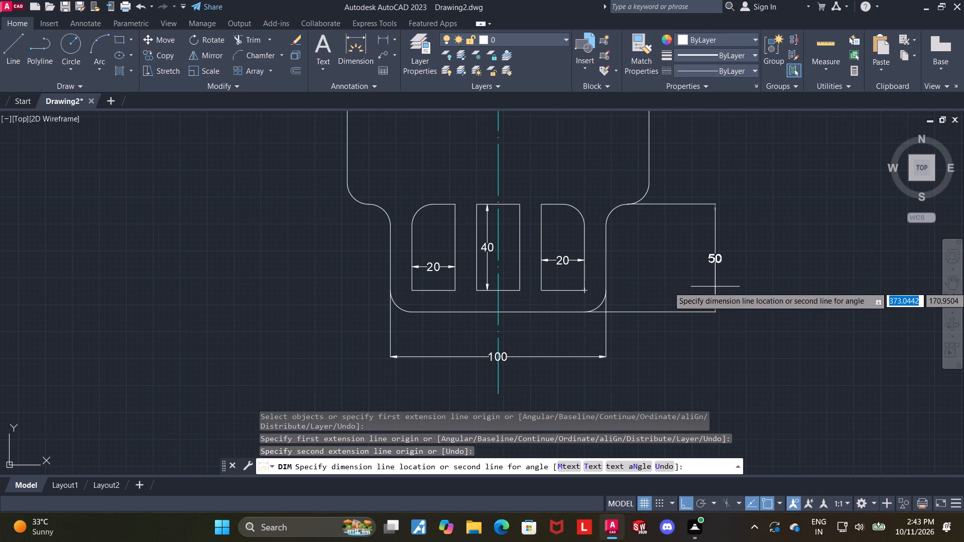
{"action": "left_click", "coordinate": [726, 287]}
{"action": "key", "text": "Escape"}
Dimension the wide middle section's height between its upper and lower right shoulders, aligned with the lower section's height dimension.
{"action": "scroll", "coordinate": [726, 287], "scroll_direction": "down", "scroll_amount": 2}
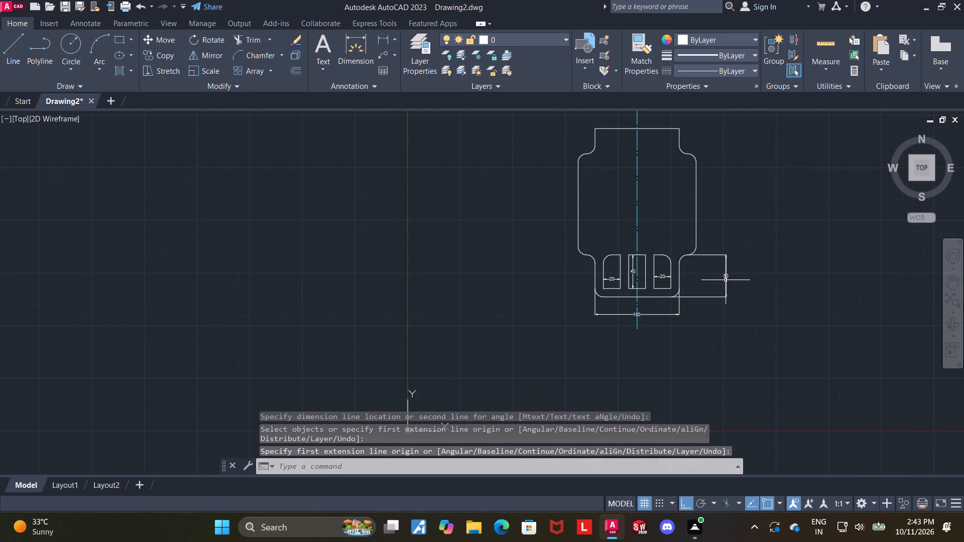
{"action": "scroll", "coordinate": [756, 217], "scroll_direction": "up", "scroll_amount": 1}
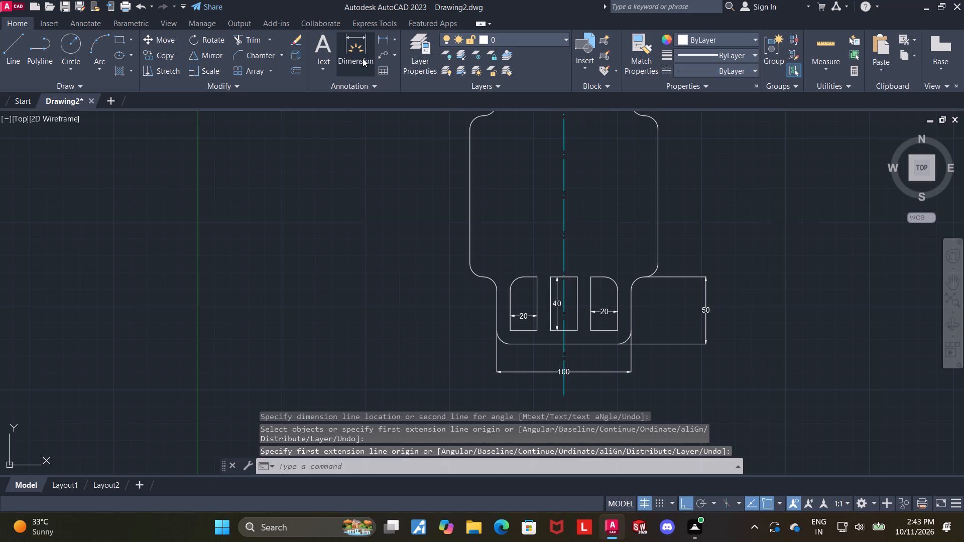
{"action": "left_click", "coordinate": [363, 58]}
{"action": "scroll", "coordinate": [672, 174], "scroll_direction": "down", "scroll_amount": 1}
{"action": "scroll", "coordinate": [667, 140], "scroll_direction": "up", "scroll_amount": 1}
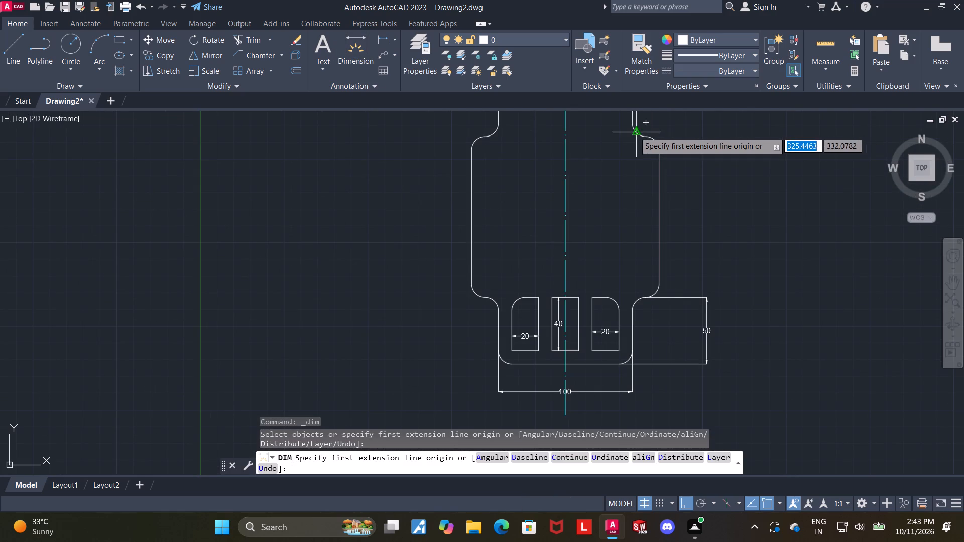
{"action": "scroll", "coordinate": [663, 142], "scroll_direction": "down", "scroll_amount": 1}
{"action": "scroll", "coordinate": [682, 135], "scroll_direction": "up", "scroll_amount": 1}
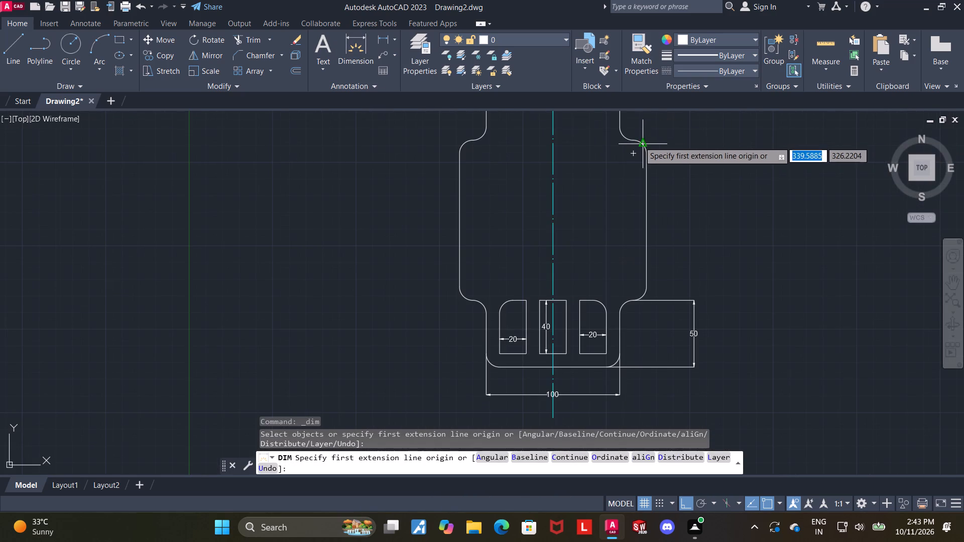
{"action": "left_click", "coordinate": [633, 142]}
{"action": "left_click", "coordinate": [635, 301]}
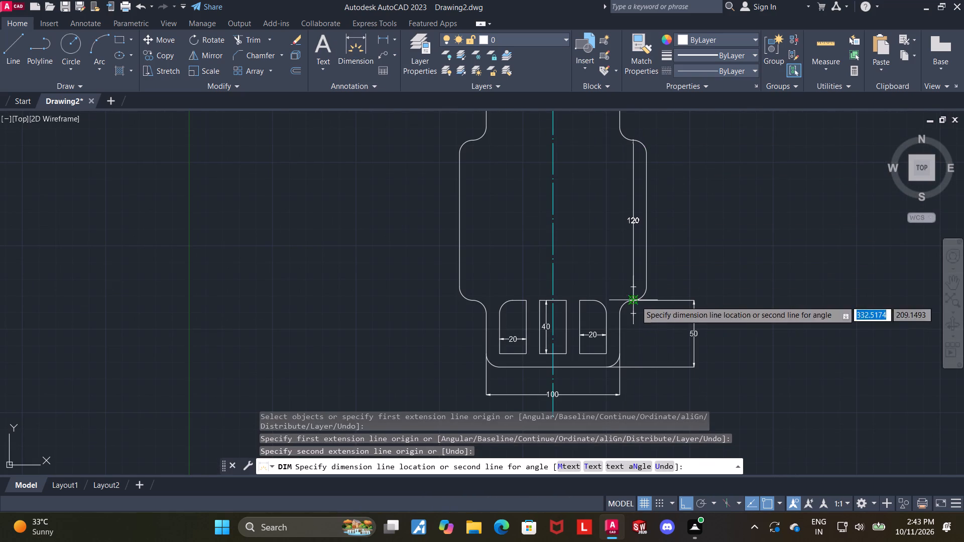
{"action": "left_click", "coordinate": [695, 303]}
{"action": "key", "text": "Escape"}
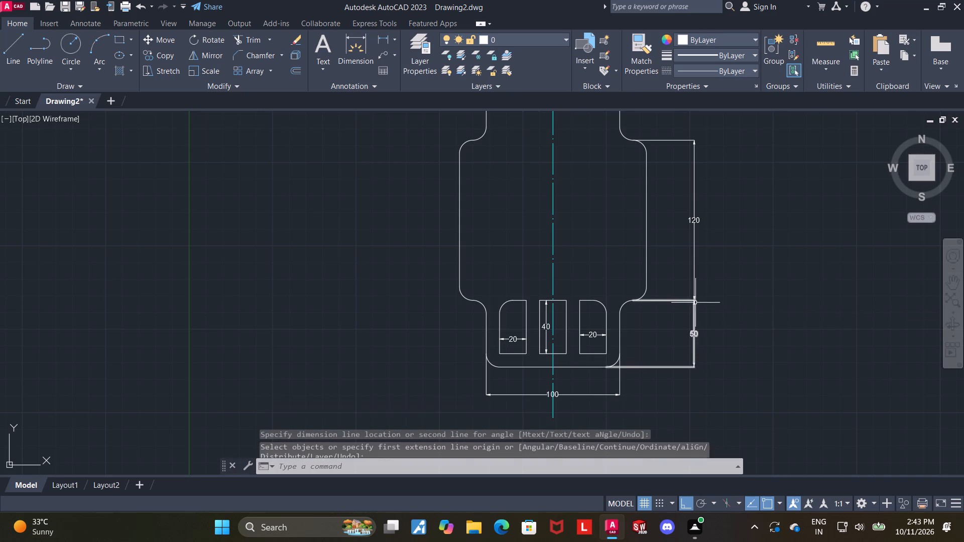
Dimension the top section's height from the top right corner to the upper shoulder, in line with the middle section's height dimension.
{"action": "scroll", "coordinate": [694, 304], "scroll_direction": "down", "scroll_amount": 1}
{"action": "scroll", "coordinate": [725, 191], "scroll_direction": "up", "scroll_amount": 2}
{"action": "key", "text": "Escape"}
{"action": "left_click", "coordinate": [359, 44]}
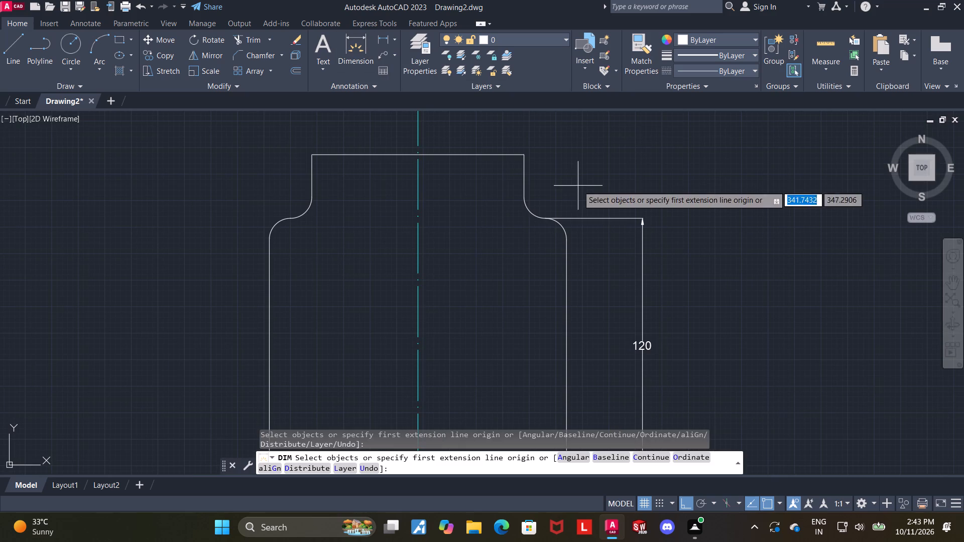
{"action": "left_click", "coordinate": [524, 154]}
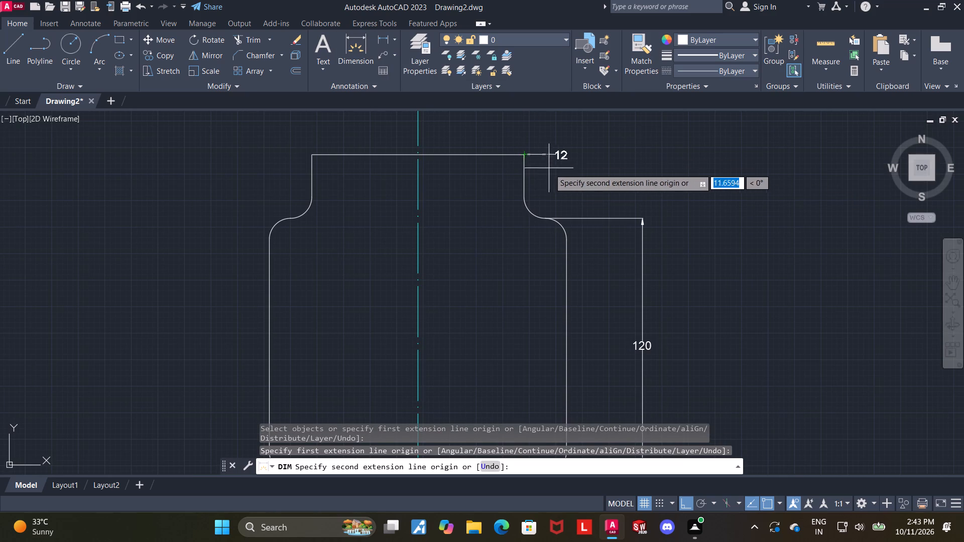
{"action": "left_click", "coordinate": [548, 219]}
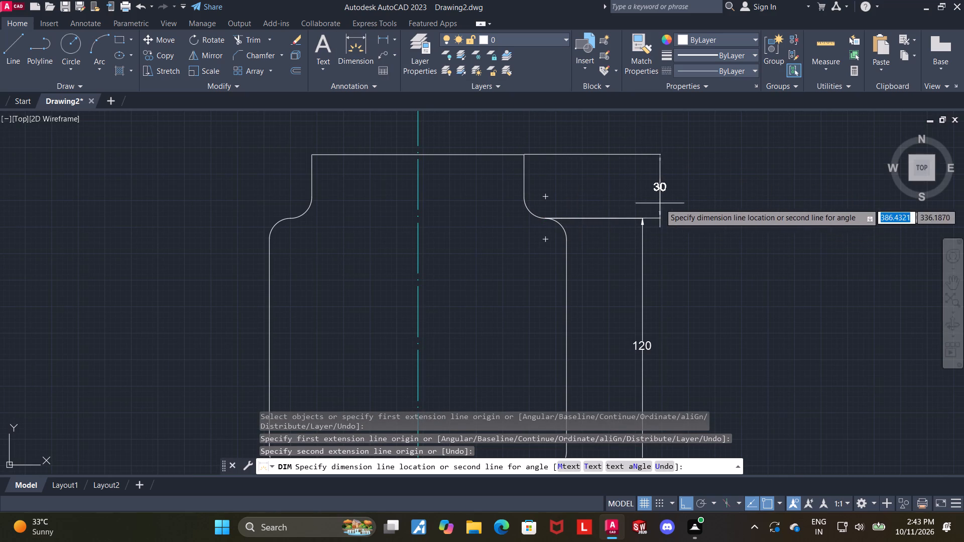
{"action": "left_click", "coordinate": [640, 217]}
{"action": "key", "text": "Escape"}
Draw a horizontal line across the middle section from the midpoint of its right side to its left side.
{"action": "scroll", "coordinate": [640, 218], "scroll_direction": "down", "scroll_amount": 2}
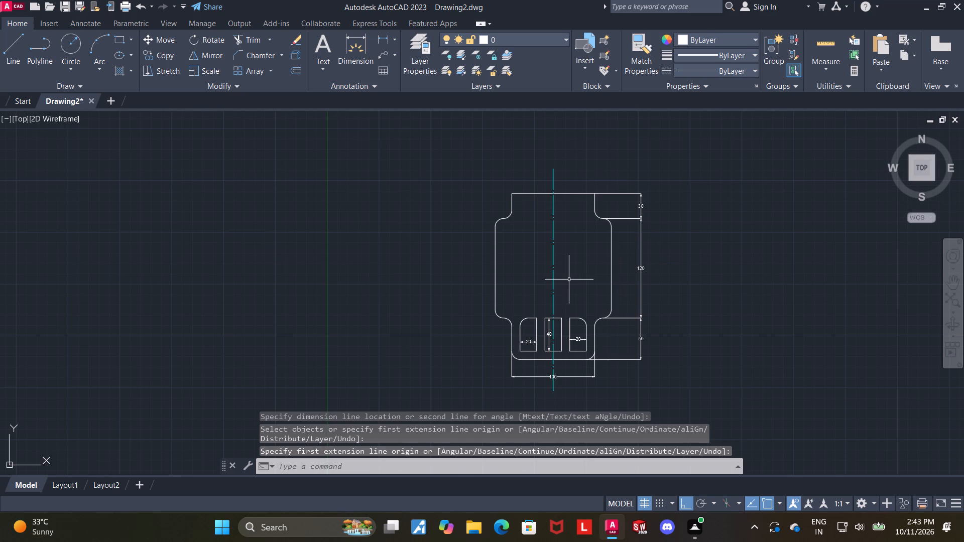
{"action": "scroll", "coordinate": [569, 280], "scroll_direction": "down", "scroll_amount": 1}
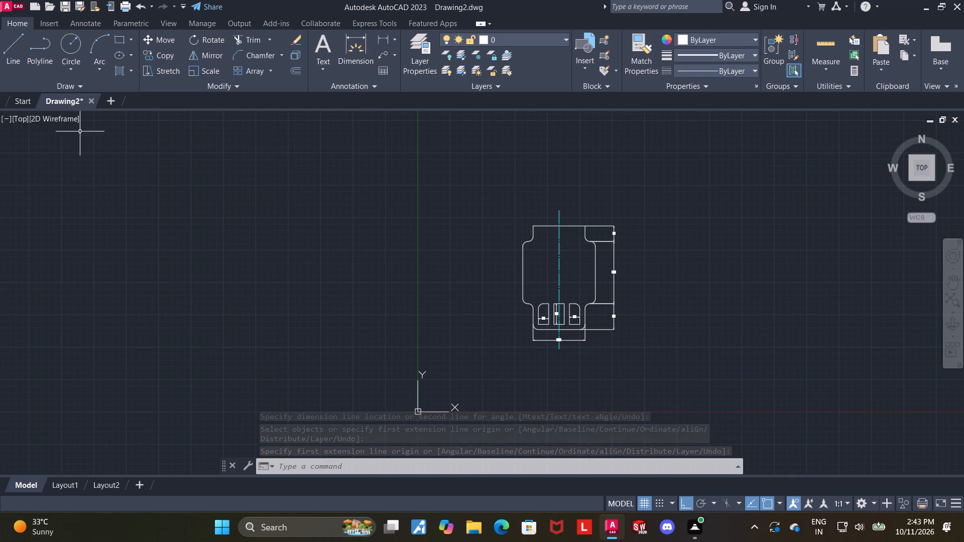
{"action": "left_click", "coordinate": [9, 49]}
{"action": "scroll", "coordinate": [605, 284], "scroll_direction": "up", "scroll_amount": 1}
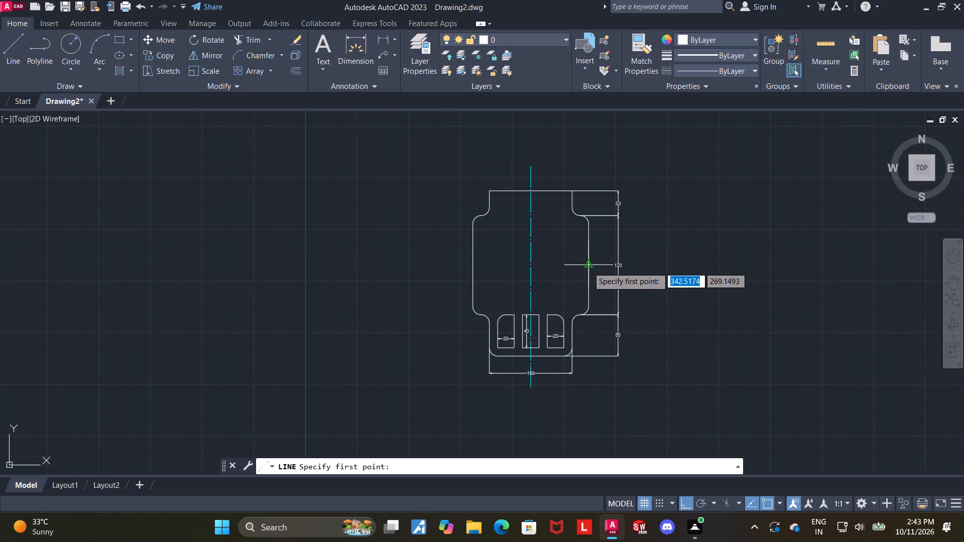
{"action": "scroll", "coordinate": [588, 266], "scroll_direction": "up", "scroll_amount": 1}
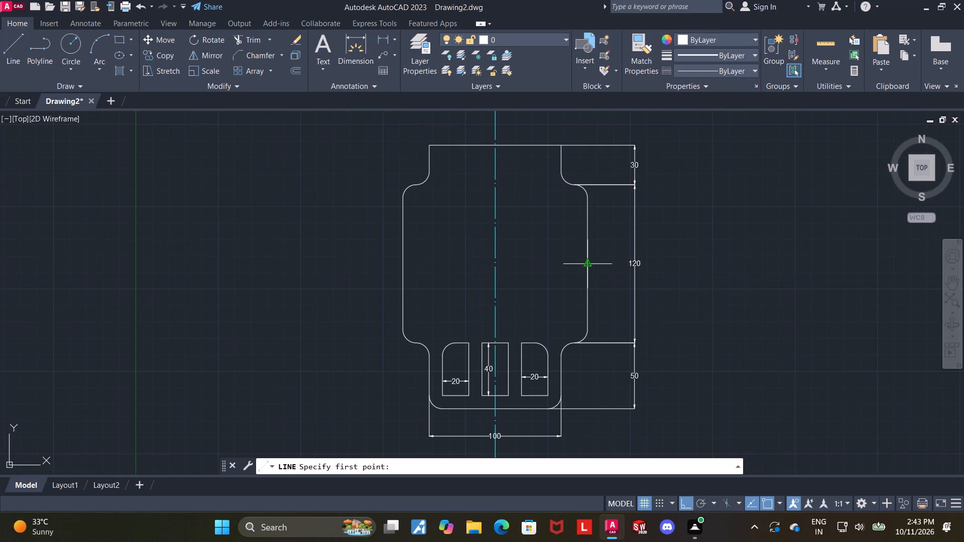
{"action": "left_click", "coordinate": [588, 266]}
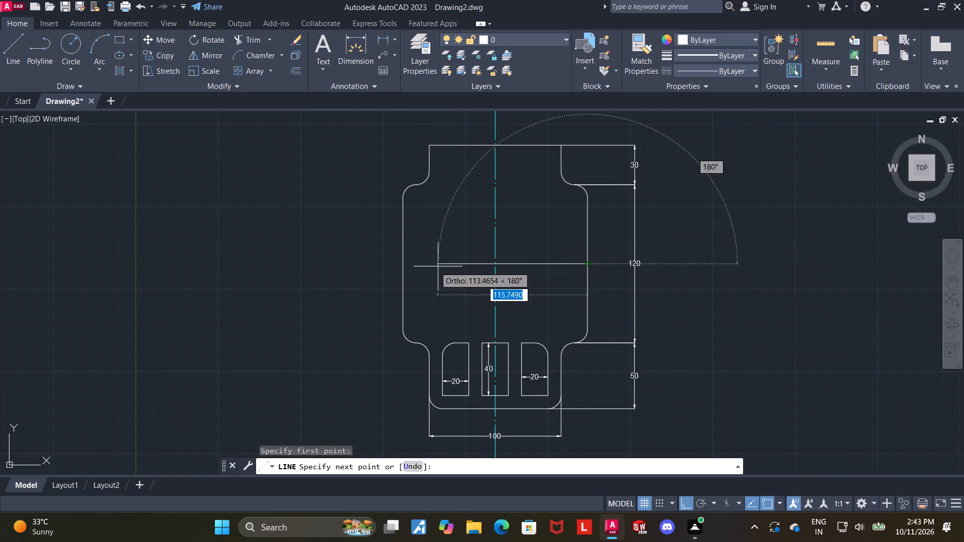
{"action": "left_click", "coordinate": [398, 264]}
{"action": "key", "text": "Escape"}
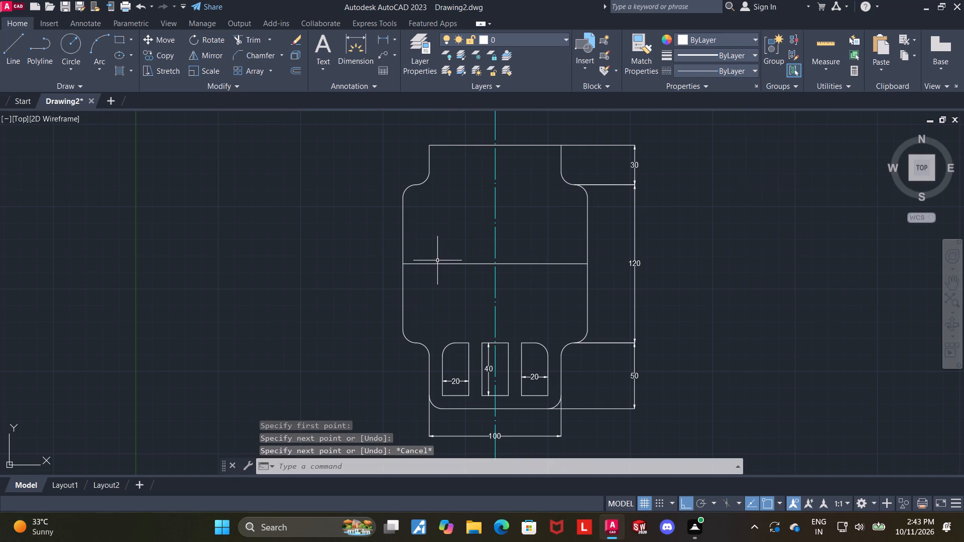
Give the horizontal middle line the ACAD_ISO04W100 linetype and the colour cyan.
{"action": "left_click", "coordinate": [438, 263]}
{"action": "left_click", "coordinate": [696, 71]}
{"action": "left_click", "coordinate": [709, 117]}
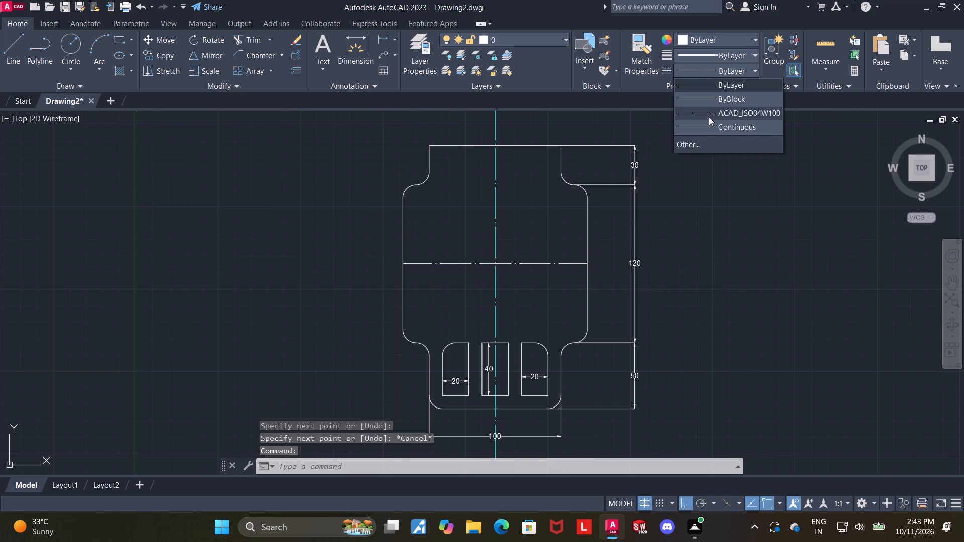
{"action": "left_click", "coordinate": [718, 34]}
{"action": "left_click", "coordinate": [719, 162]}
{"action": "key", "text": "Escape"}
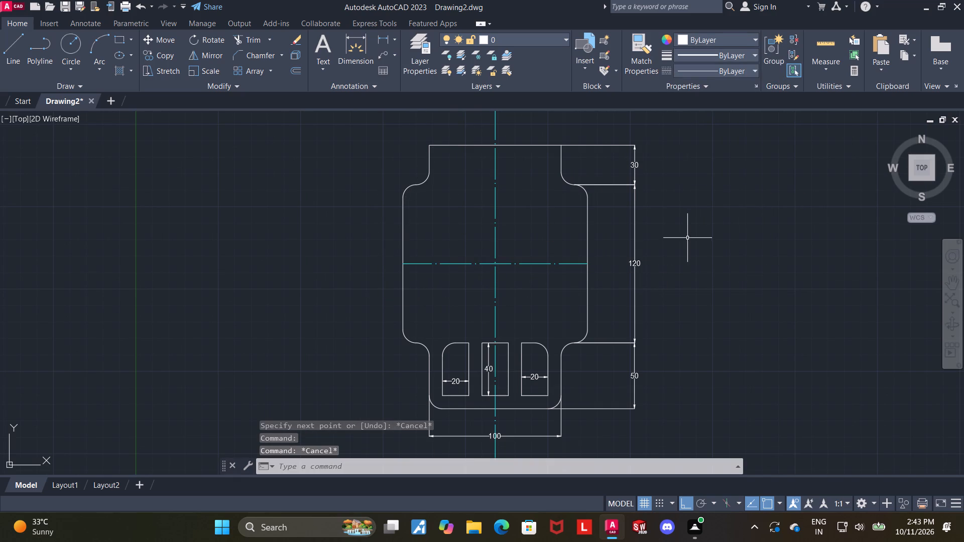
Draw a 50 by 80 rectangle against the vertical centre line, starting with a 20 guide line inward from the middle section's right midpoint.
{"action": "scroll", "coordinate": [505, 317], "scroll_direction": "up", "scroll_amount": 1}
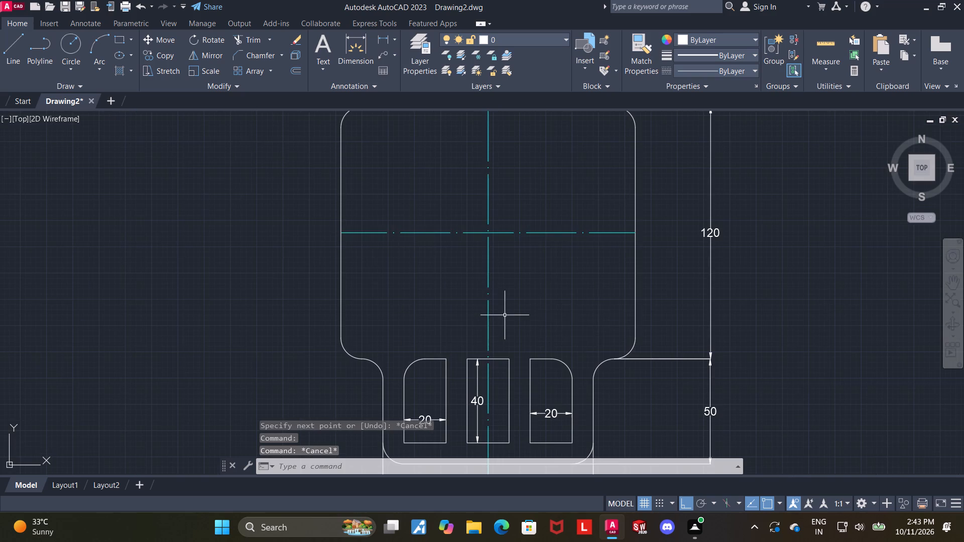
{"action": "scroll", "coordinate": [594, 309], "scroll_direction": "down", "scroll_amount": 2}
{"action": "middle_click_drag", "start_coordinate": [584, 297], "coordinate": [546, 313]}
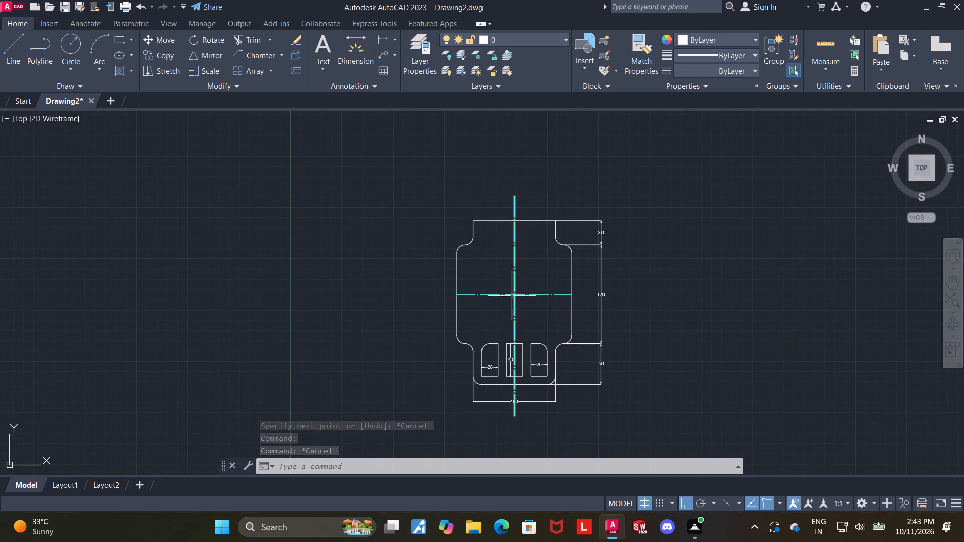
{"action": "scroll", "coordinate": [508, 295], "scroll_direction": "up", "scroll_amount": 1}
{"action": "scroll", "coordinate": [508, 295], "scroll_direction": "down", "scroll_amount": 1}
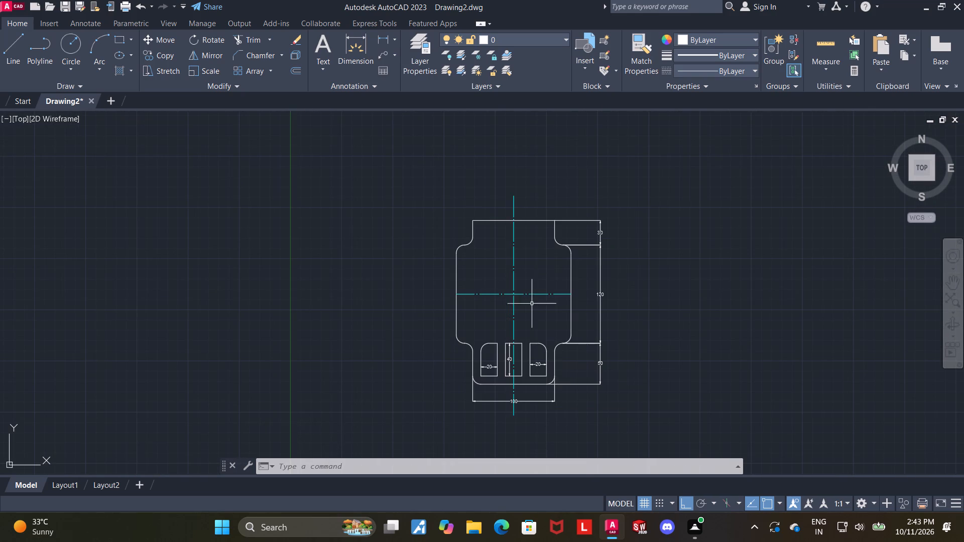
{"action": "scroll", "coordinate": [532, 304], "scroll_direction": "up", "scroll_amount": 2}
{"action": "left_click", "coordinate": [8, 51]}
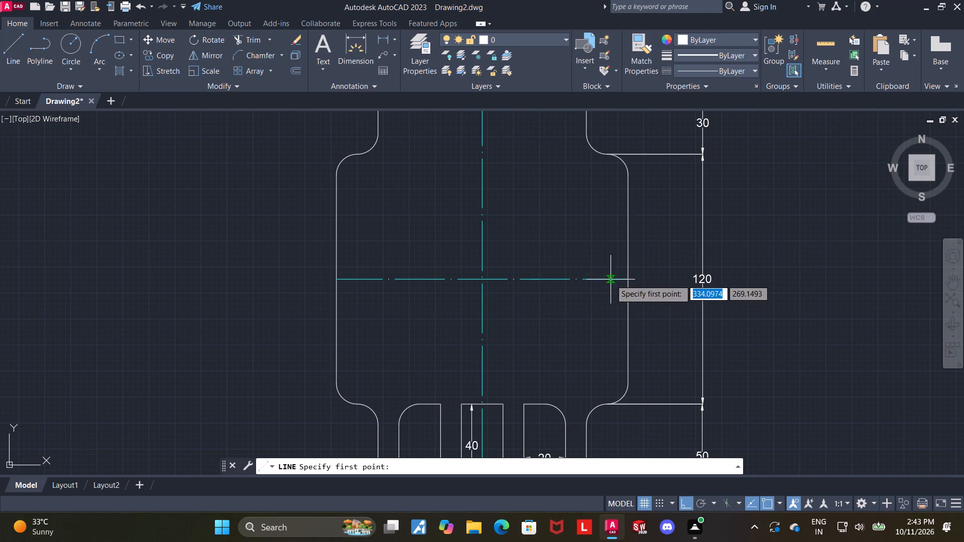
{"action": "left_click", "coordinate": [626, 280]}
{"action": "type", "text": "20"}
{"action": "key", "text": "Return"}
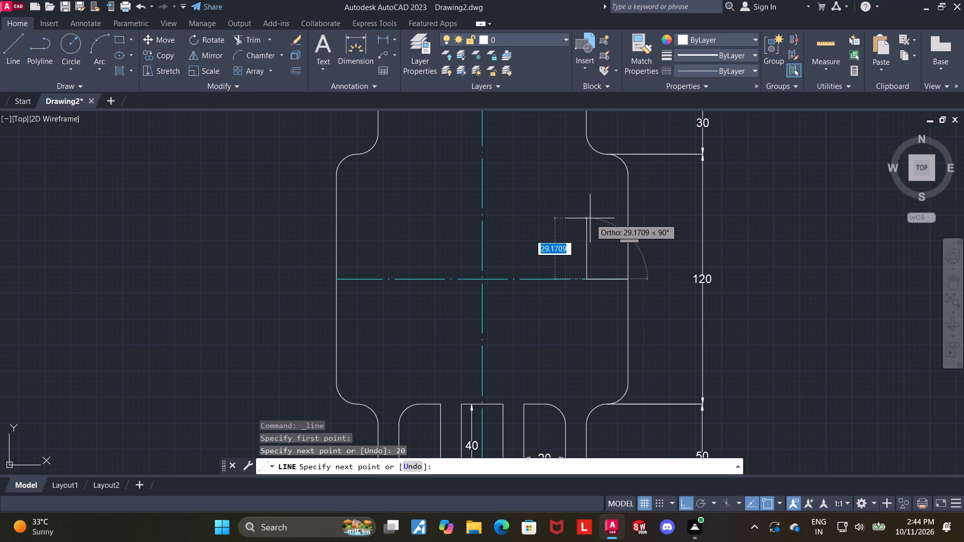
{"action": "type", "text": "40"}
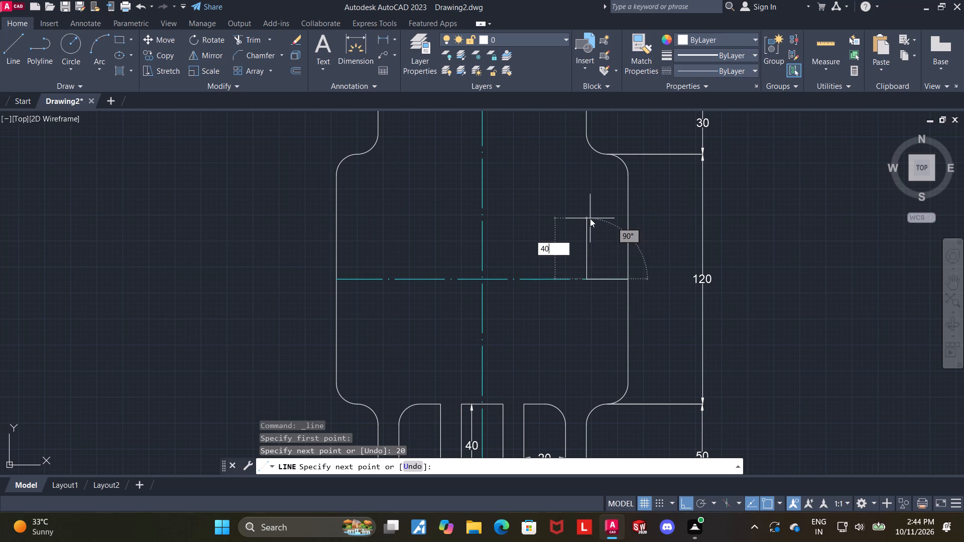
{"action": "key", "text": "Return"}
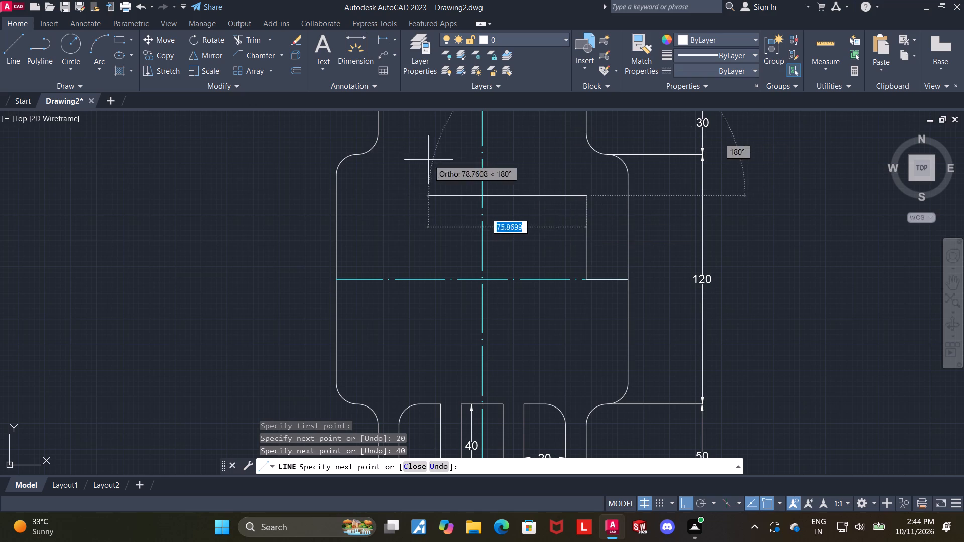
{"action": "type", "text": "50"}
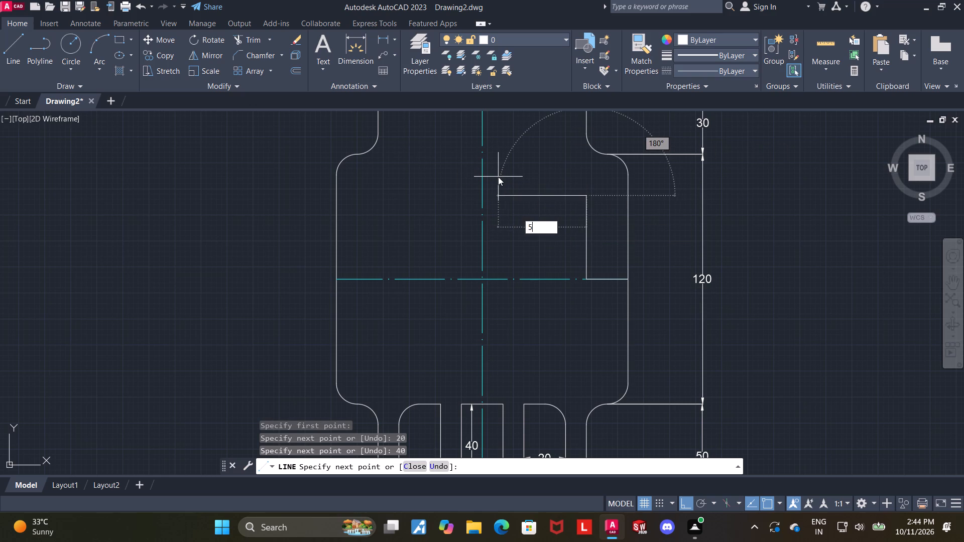
{"action": "key", "text": "Return"}
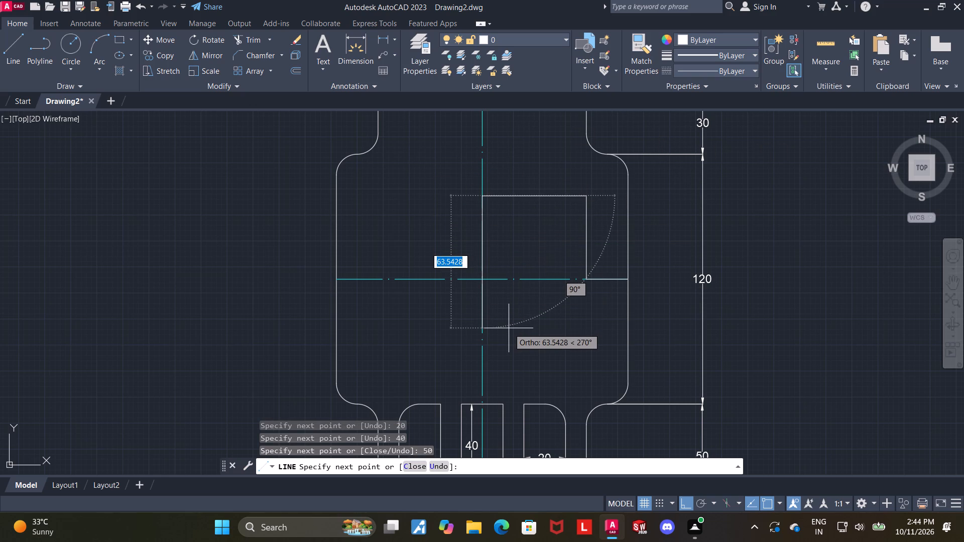
{"action": "type", "text": "80"}
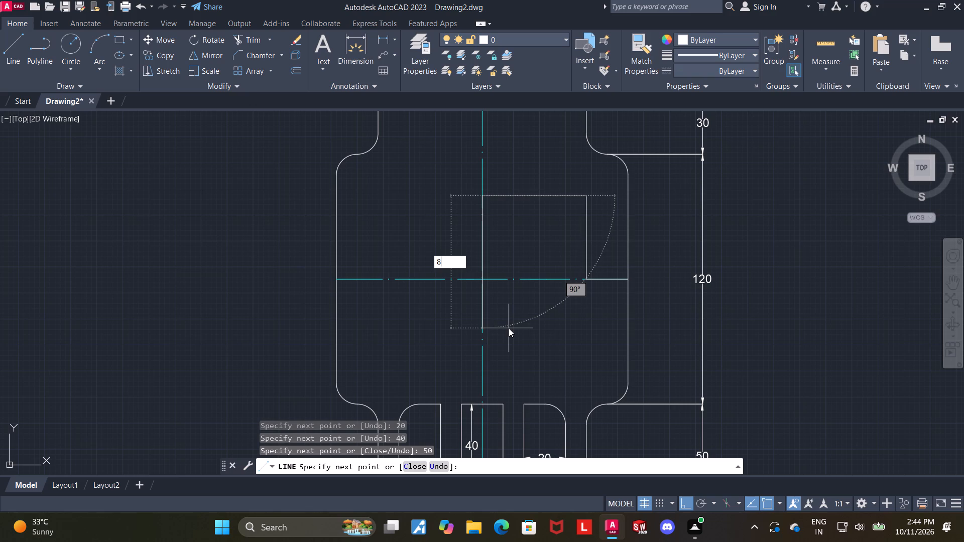
{"action": "key", "text": "Return"}
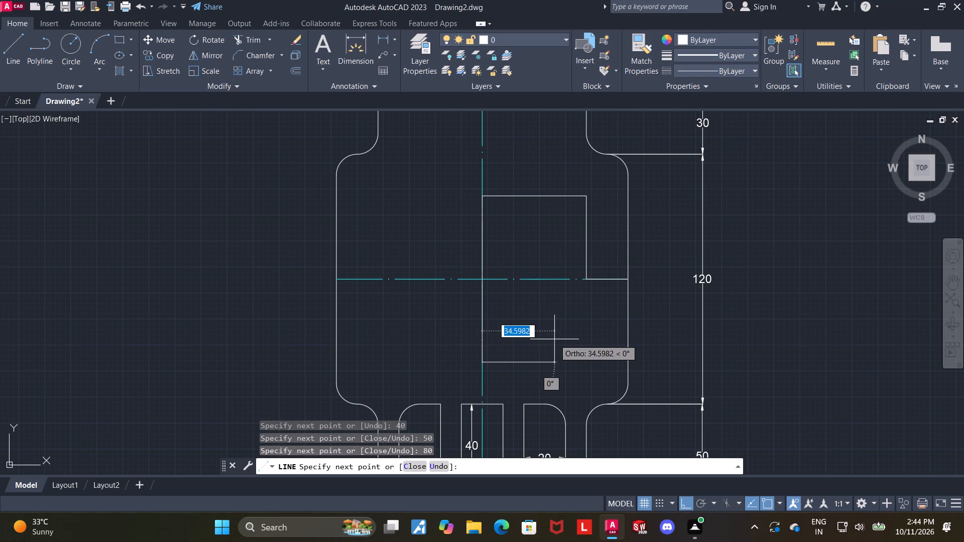
{"action": "key", "text": "5"}
{"action": "key", "text": "0"}
{"action": "key", "text": "Return"}
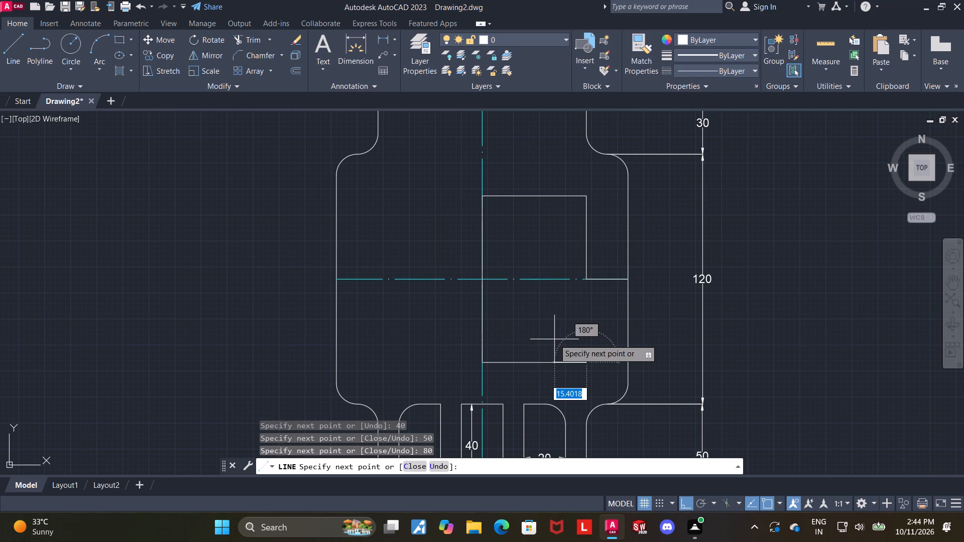
{"action": "left_click", "coordinate": [586, 276]}
{"action": "key", "text": "Escape"}
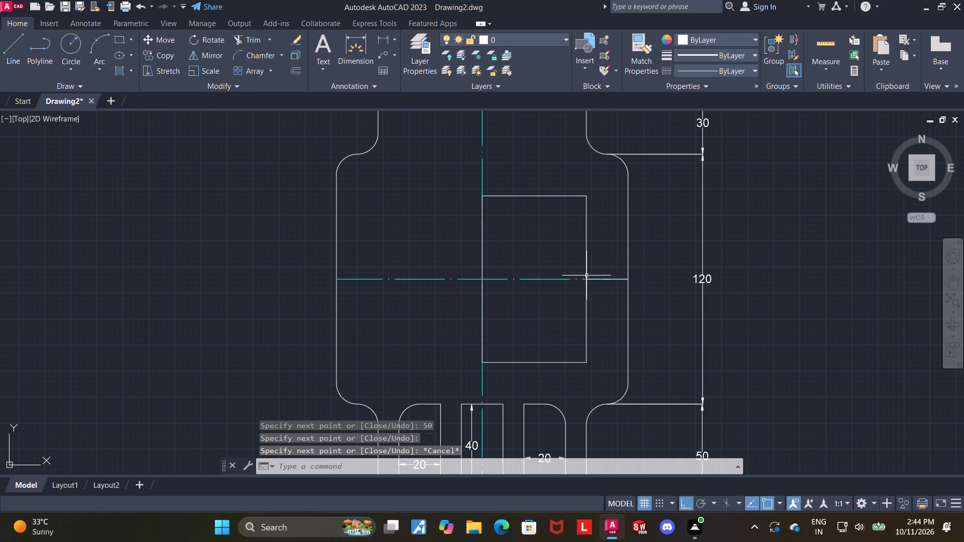
Delete the 20 guide line between the inner rectangle and the middle section's right side.
{"action": "left_click", "coordinate": [606, 280]}
{"action": "key", "text": "Delete"}
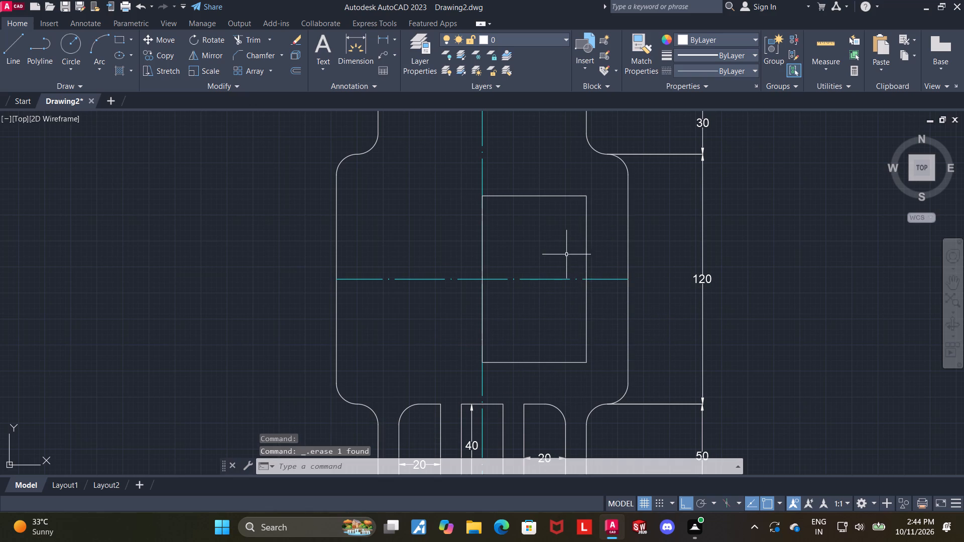
Join the two collinear segments of the inner rectangle's right side into one line.
{"action": "left_click", "coordinate": [585, 266]}
{"action": "left_click", "coordinate": [587, 312]}
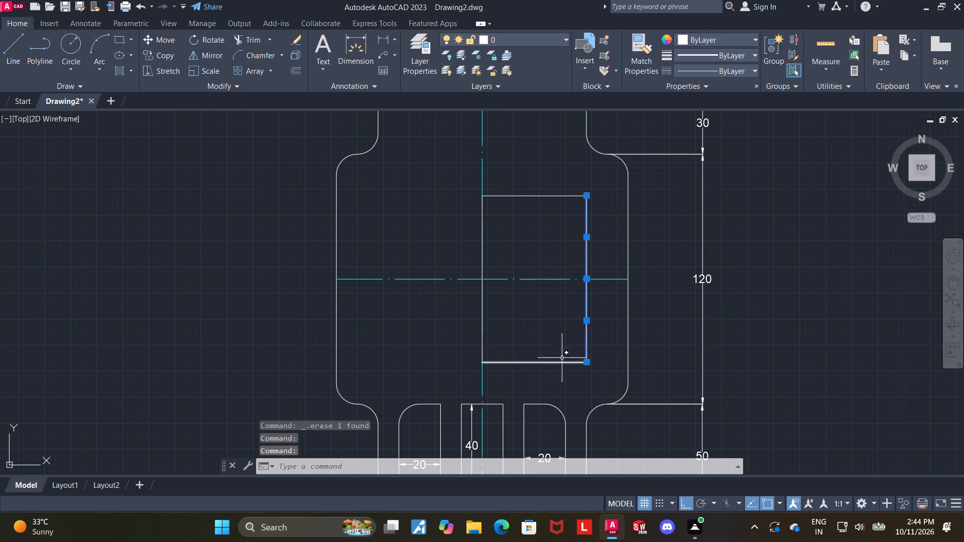
{"action": "key", "text": "j"}
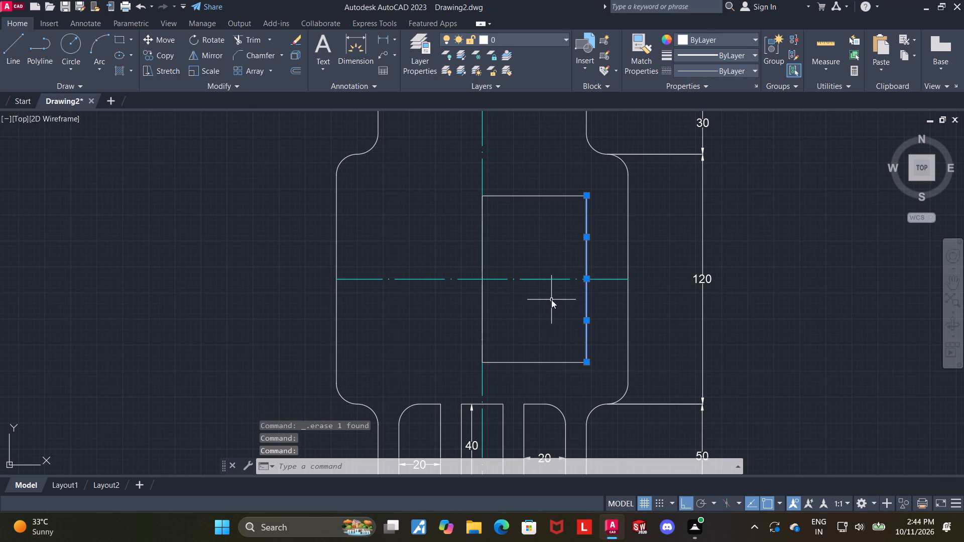
{"action": "key", "text": "Return"}
{"action": "key", "text": "Escape"}
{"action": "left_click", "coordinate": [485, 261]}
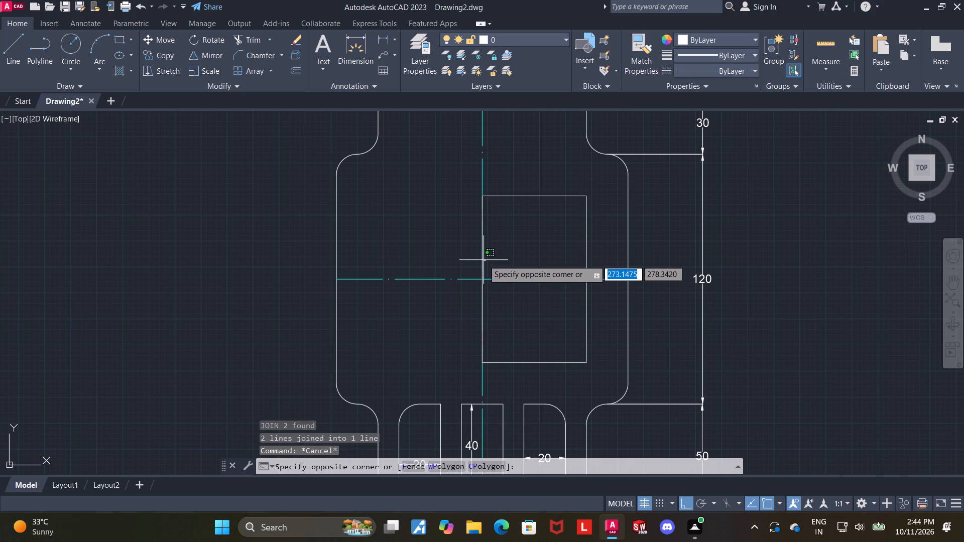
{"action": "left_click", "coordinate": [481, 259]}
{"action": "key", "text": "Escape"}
Join the inner rectangle's four sides into a single polyline.
{"action": "left_click", "coordinate": [481, 208]}
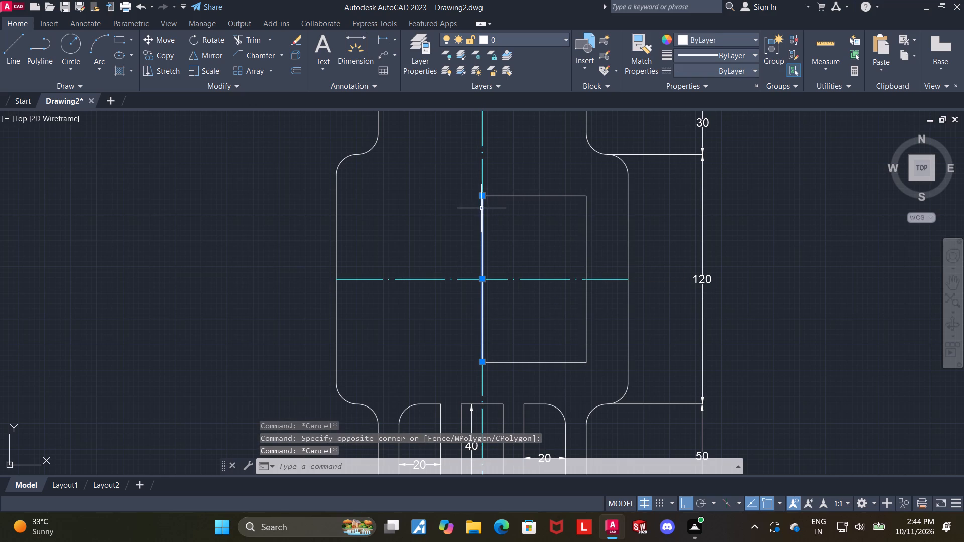
{"action": "left_click", "coordinate": [535, 196]}
{"action": "left_click", "coordinate": [586, 239]}
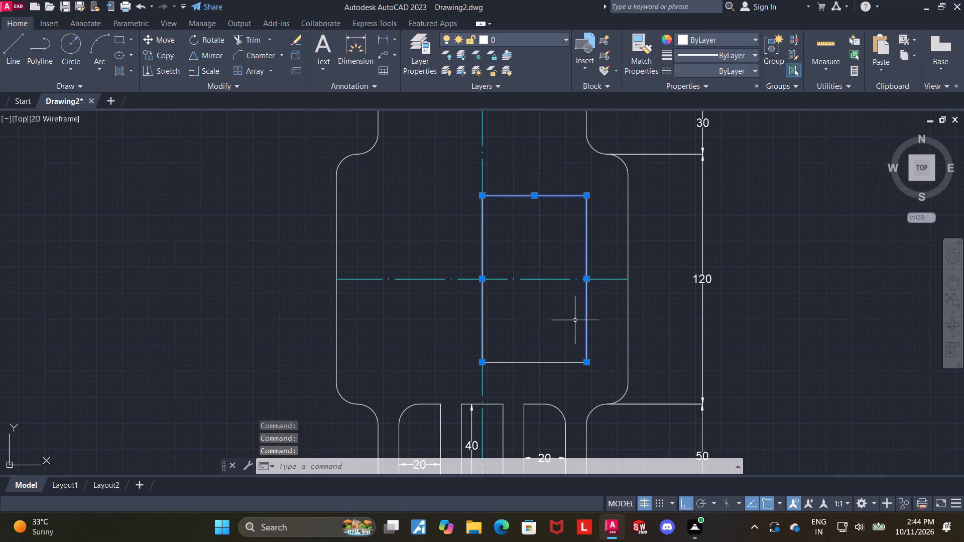
{"action": "left_click", "coordinate": [567, 363]}
{"action": "key", "text": "j"}
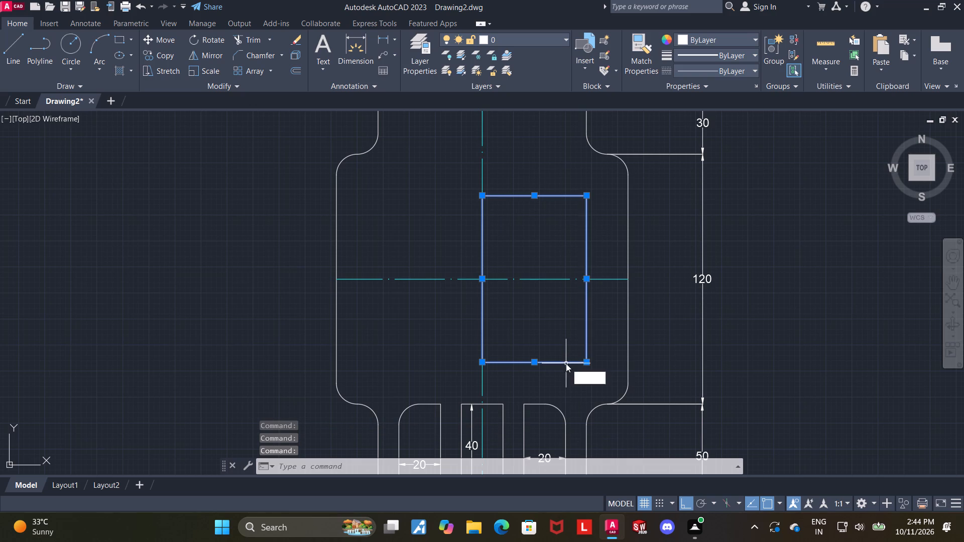
{"action": "key", "text": "Return"}
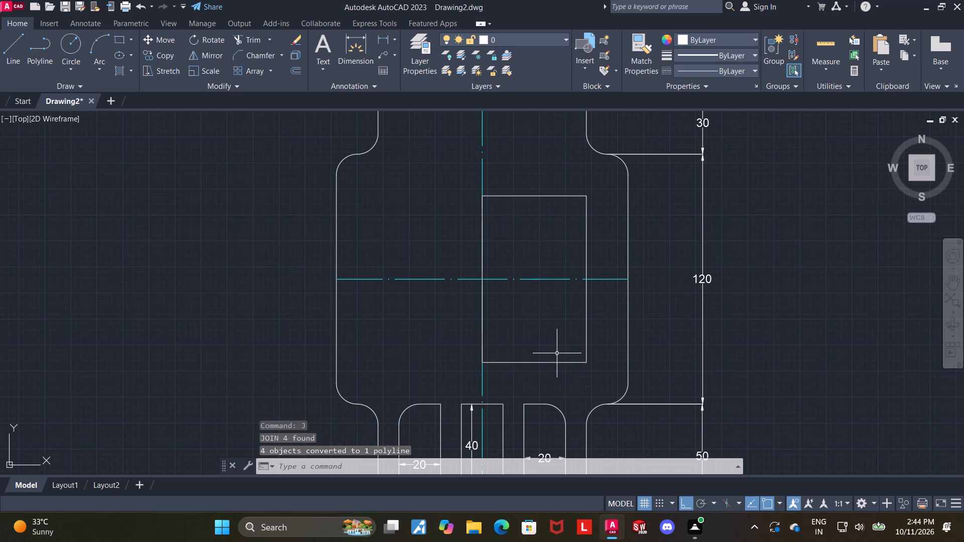
Fillet the inner rectangle's upper right corner with radius 10.
{"action": "scroll", "coordinate": [567, 352], "scroll_direction": "down", "scroll_amount": 1}
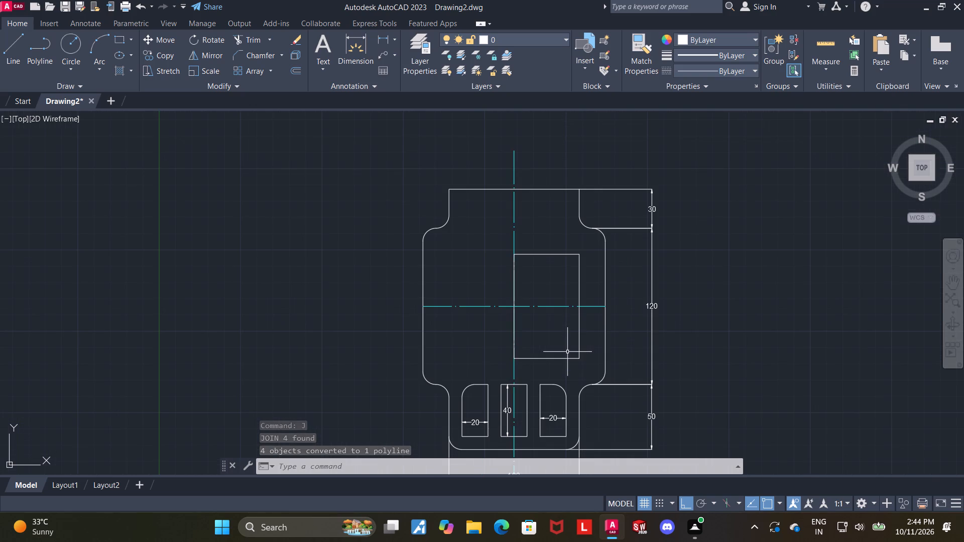
{"action": "scroll", "coordinate": [558, 361], "scroll_direction": "up", "scroll_amount": 1}
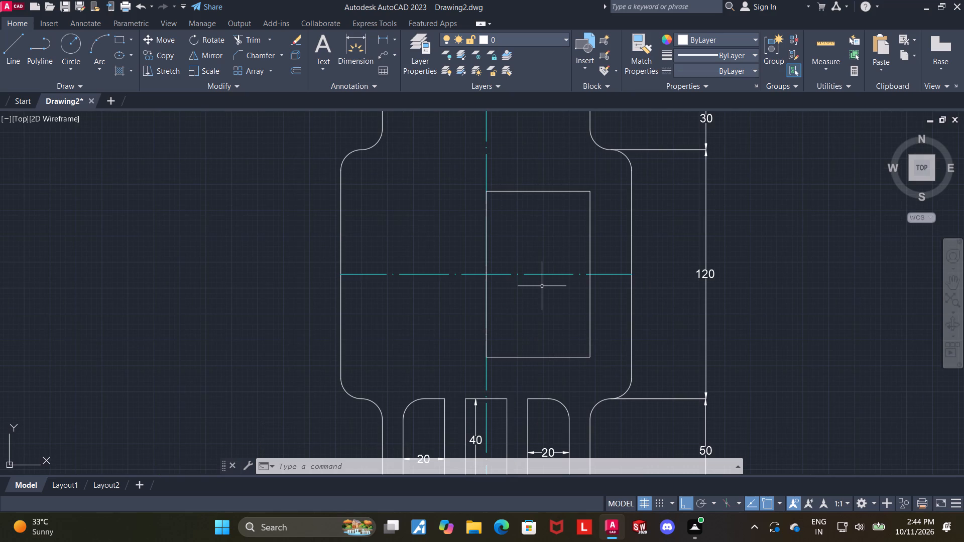
{"action": "key", "text": "f"}
{"action": "key", "text": "Return"}
{"action": "key", "text": "r"}
{"action": "key", "text": "Return"}
{"action": "type", "text": "10"}
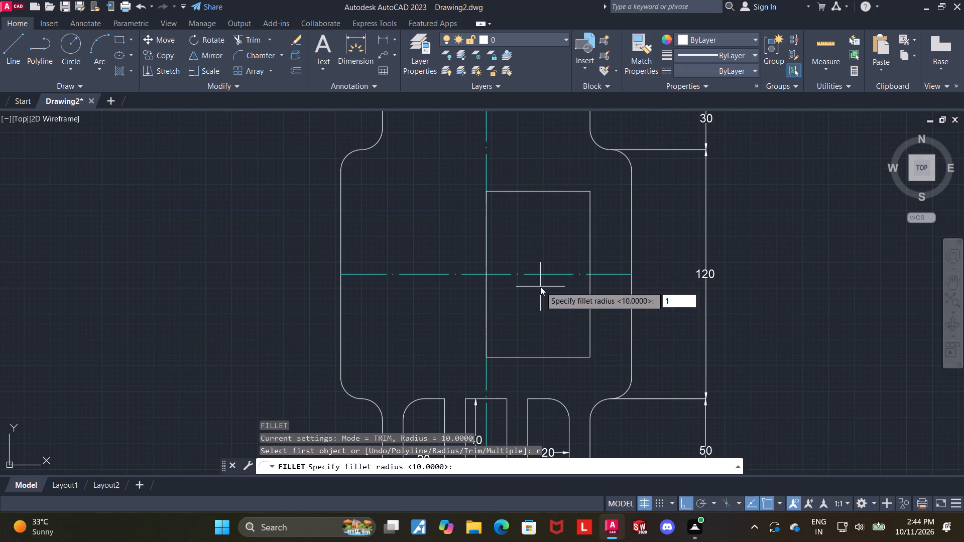
{"action": "key", "text": "Return"}
{"action": "left_click", "coordinate": [578, 190]}
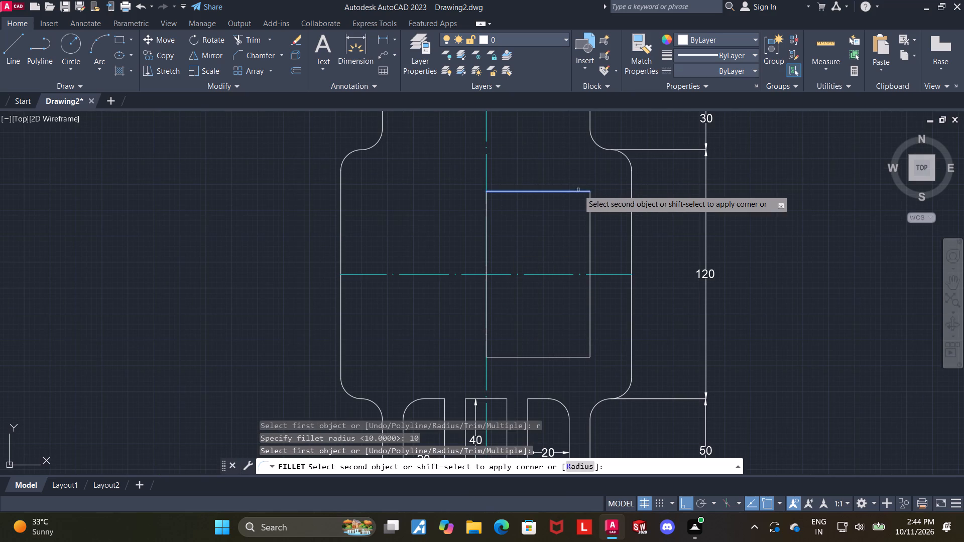
{"action": "left_click", "coordinate": [590, 205]}
Fillet the inner rectangle's lower right corner with the same radius of 10.
{"action": "key", "text": "f"}
{"action": "key", "text": "Return"}
{"action": "key", "text": "r"}
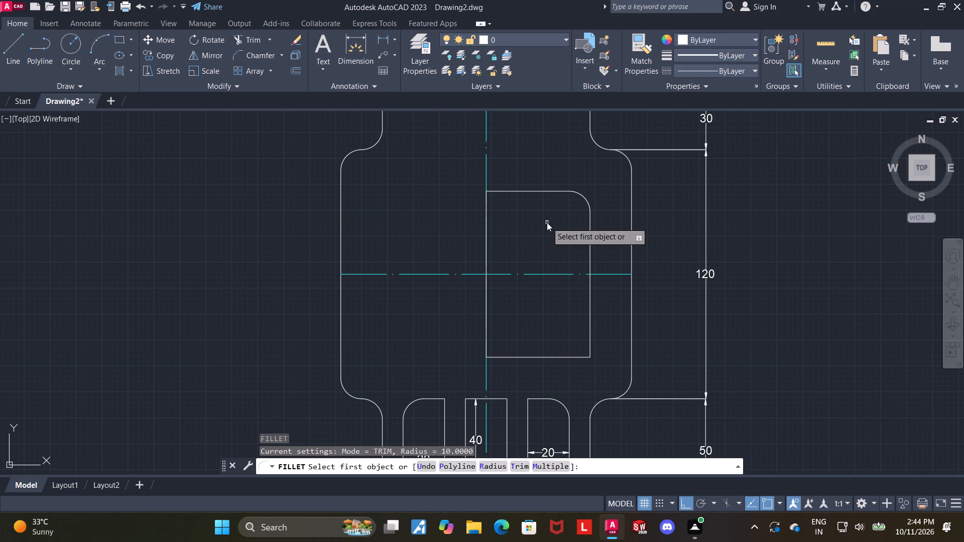
{"action": "key", "text": "Return"}
{"action": "key", "text": "Return"}
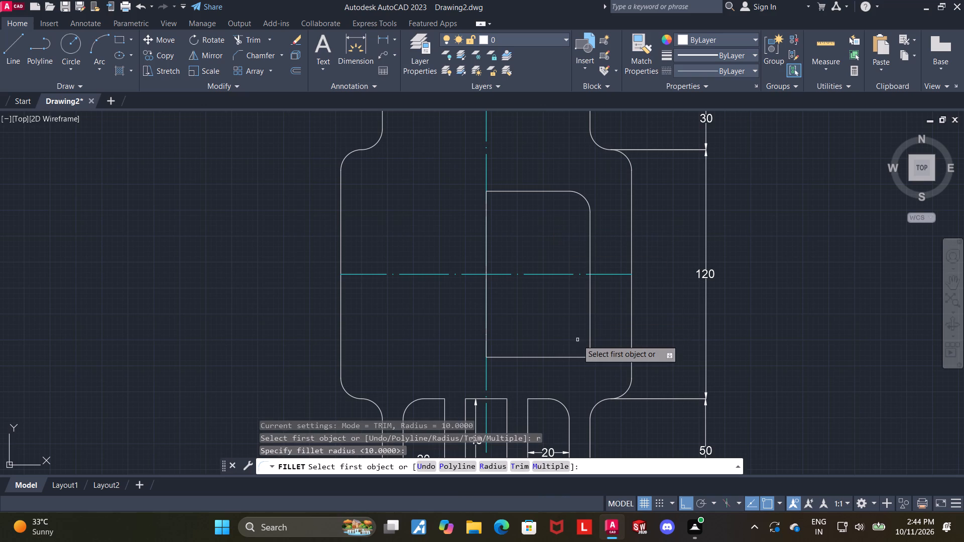
{"action": "left_click", "coordinate": [576, 356]}
{"action": "left_click", "coordinate": [591, 344]}
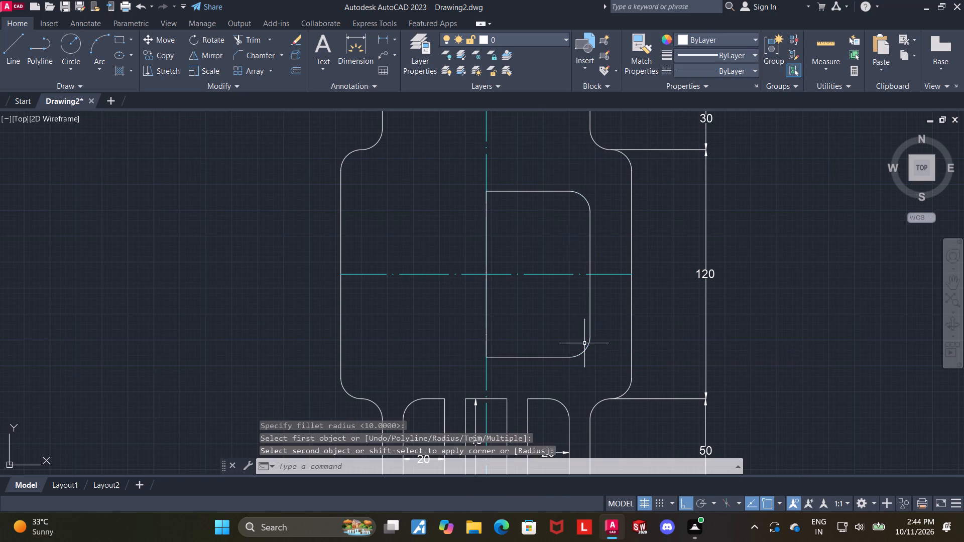
{"action": "key", "text": "Escape"}
{"action": "key", "text": "Escape"}
{"action": "key", "text": "Escape"}
Dimension the inner profile's width from its right side to the vertical centre line, placing it just above the horizontal centre line.
{"action": "left_click", "coordinate": [358, 51]}
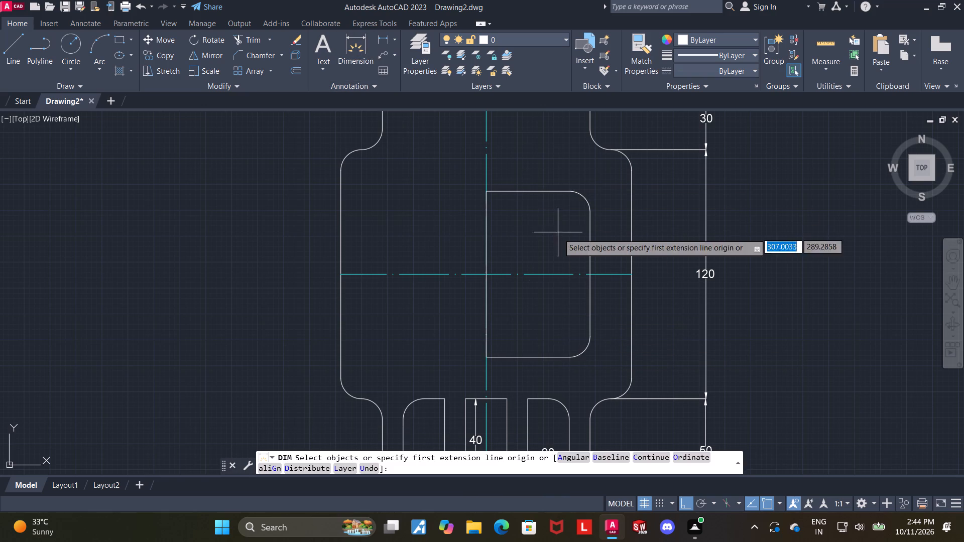
{"action": "left_click", "coordinate": [591, 274]}
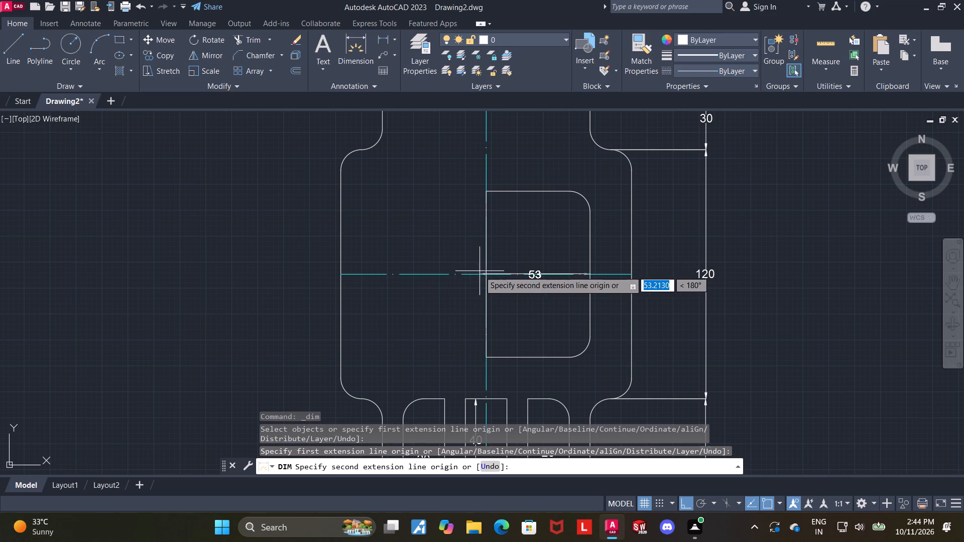
{"action": "left_click", "coordinate": [484, 272]}
{"action": "left_click", "coordinate": [522, 247]}
{"action": "key", "text": "Escape"}
{"action": "key", "text": "Escape"}
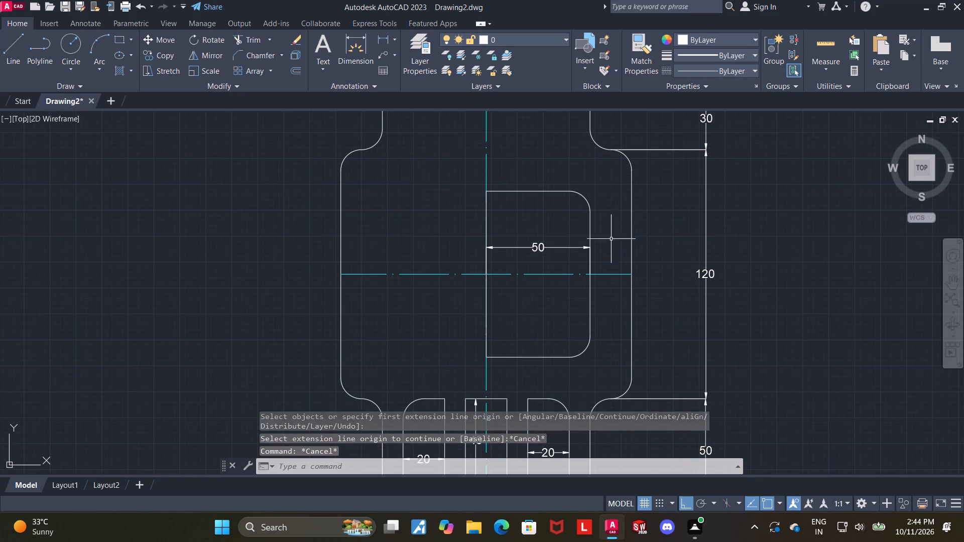
{"action": "key", "text": "Escape"}
Dimension the horizontal gap between the inner profile's right side and the middle section's right side, above the horizontal centre line.
{"action": "left_click", "coordinate": [363, 44]}
{"action": "left_click", "coordinate": [593, 275]}
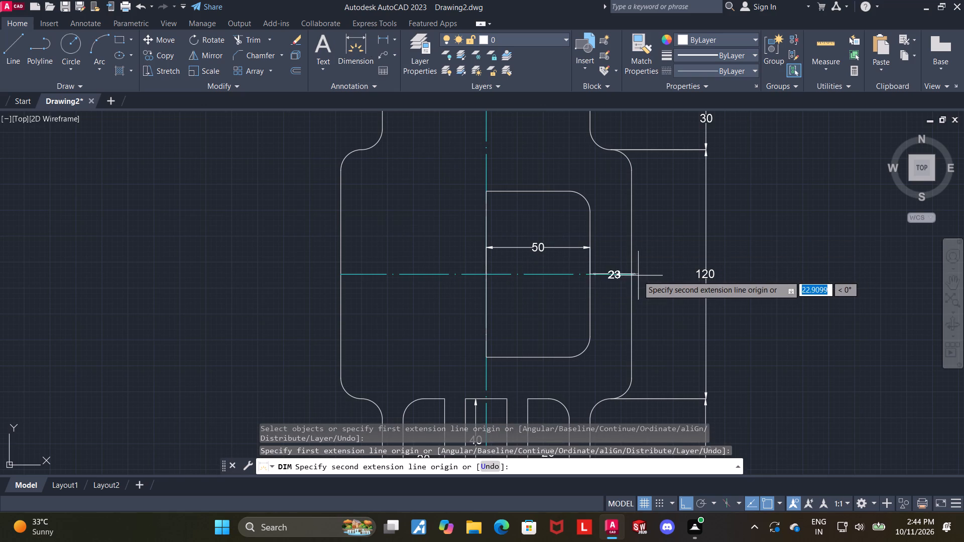
{"action": "left_click", "coordinate": [631, 276]}
{"action": "left_click", "coordinate": [615, 237]}
{"action": "key", "text": "Escape"}
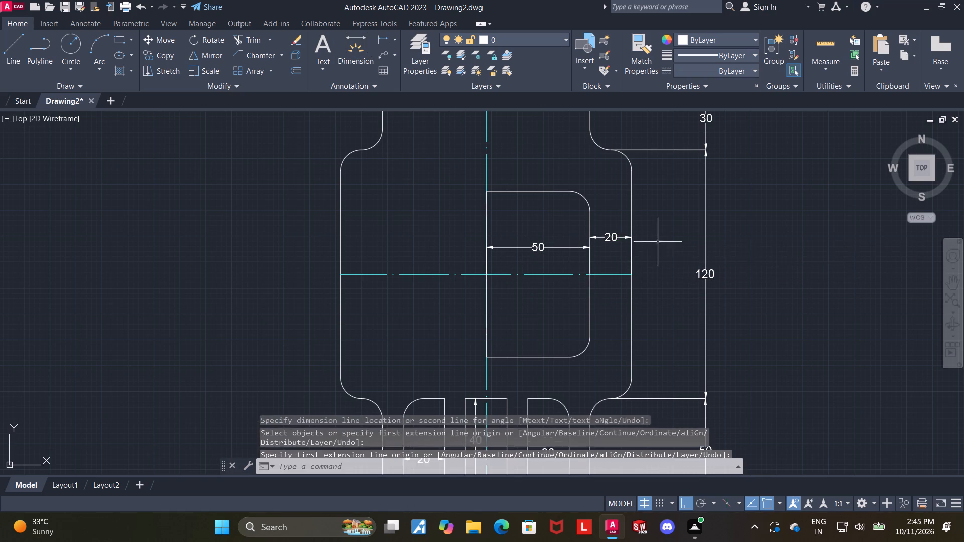
Start a horizontal line inward from the midpoint of the middle section's left side.
{"action": "scroll", "coordinate": [673, 244], "scroll_direction": "down", "scroll_amount": 2}
{"action": "scroll", "coordinate": [709, 281], "scroll_direction": "up", "scroll_amount": 1}
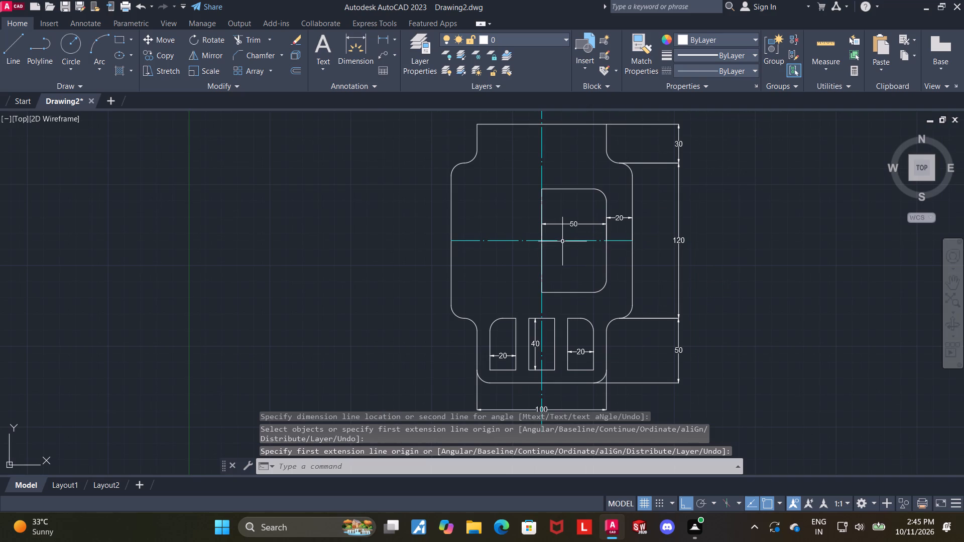
{"action": "scroll", "coordinate": [580, 300], "scroll_direction": "down", "scroll_amount": 1}
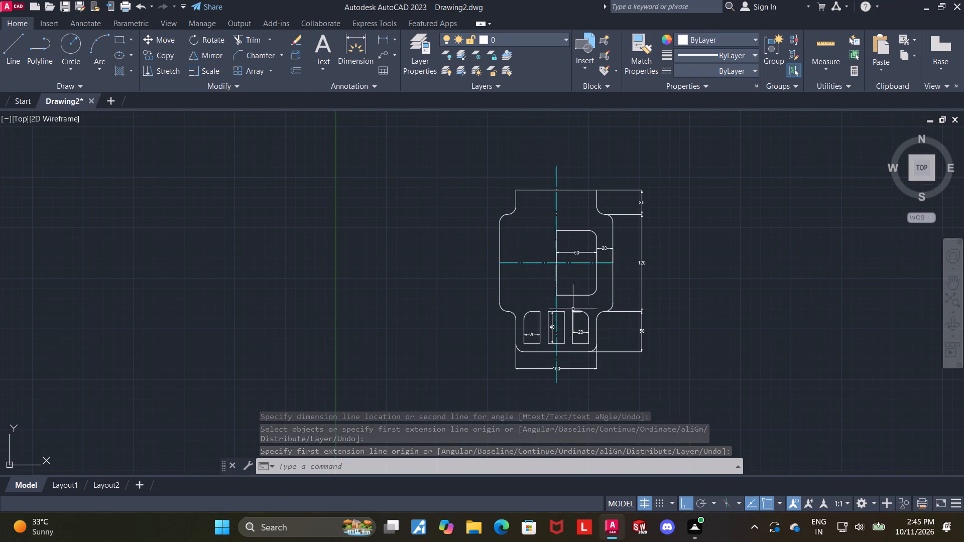
{"action": "scroll", "coordinate": [570, 293], "scroll_direction": "up", "scroll_amount": 1}
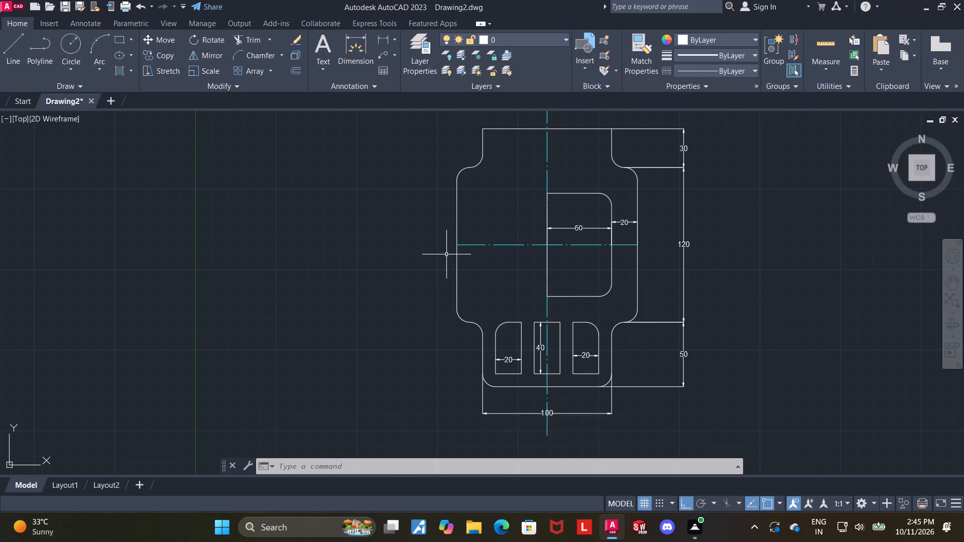
{"action": "left_click", "coordinate": [5, 41]}
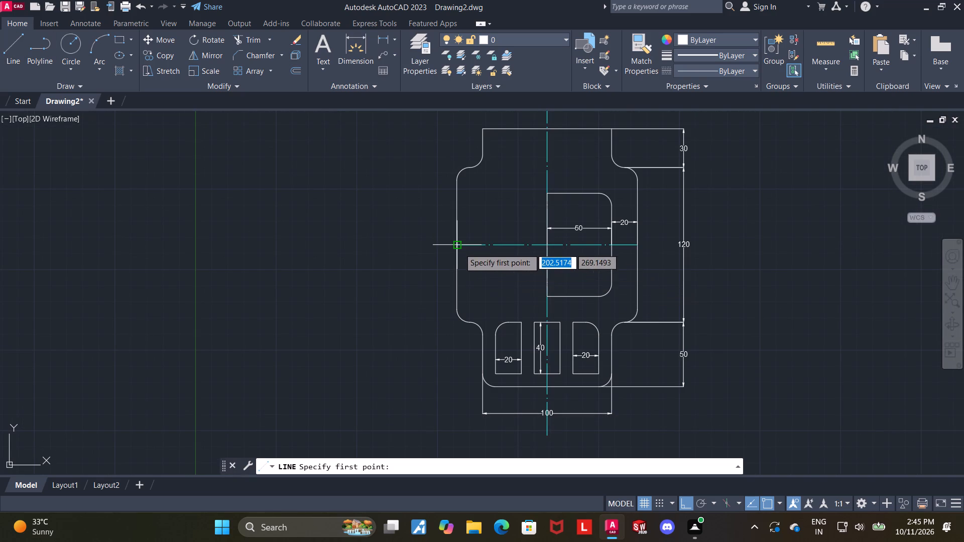
{"action": "left_click", "coordinate": [456, 244]}
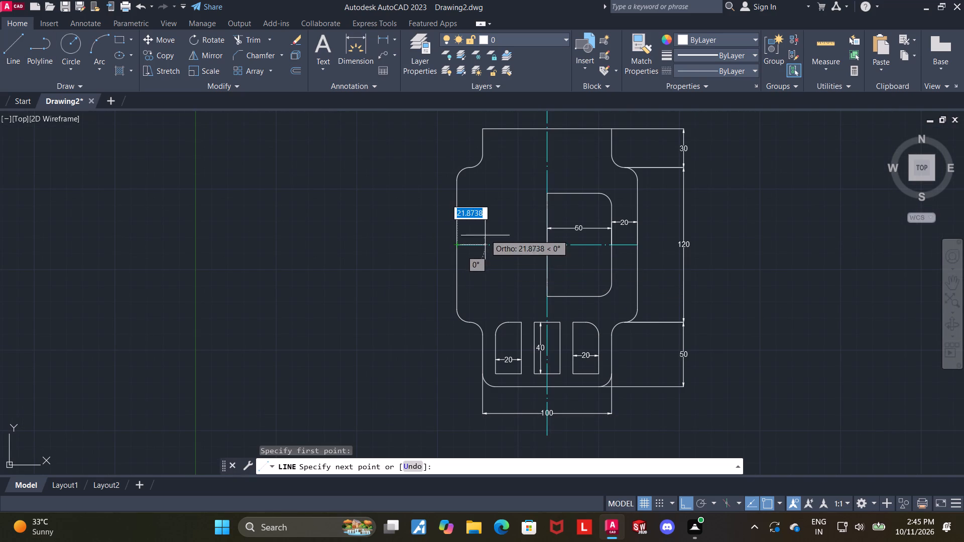
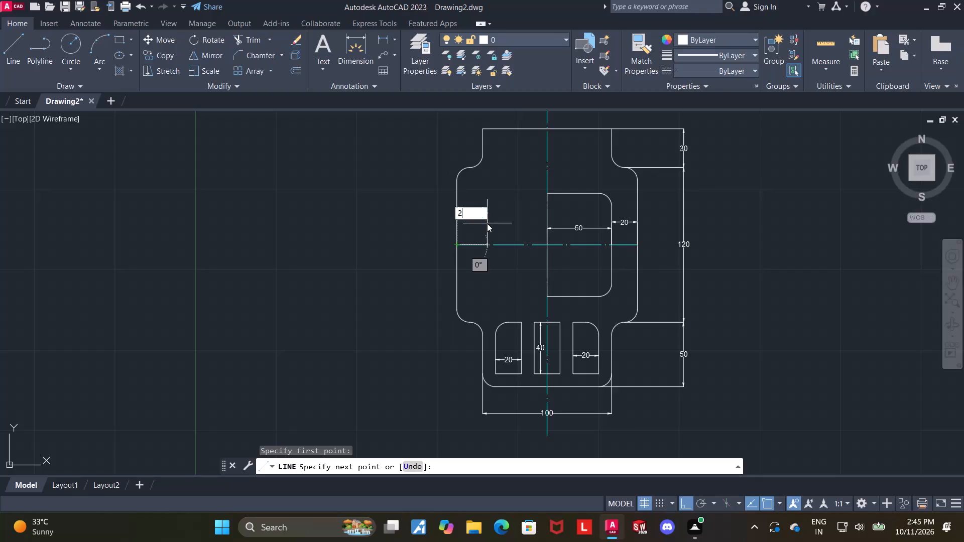
Draw the line 20 inward from the left side and continue into a closed rectangle 25 wide and 80 high, centred on the horizontal centre line.
{"action": "key", "text": "Return"}
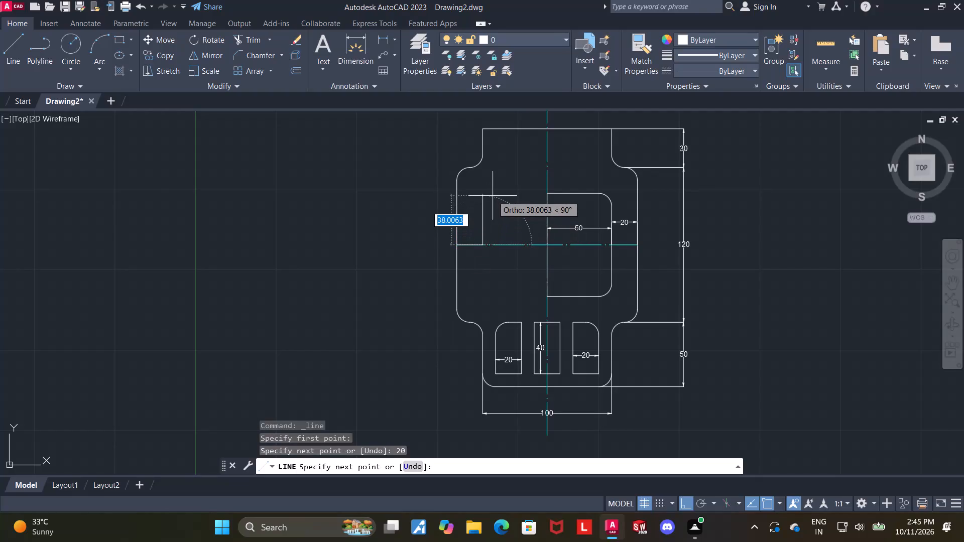
{"action": "type", "text": "40"}
{"action": "key", "text": "Return"}
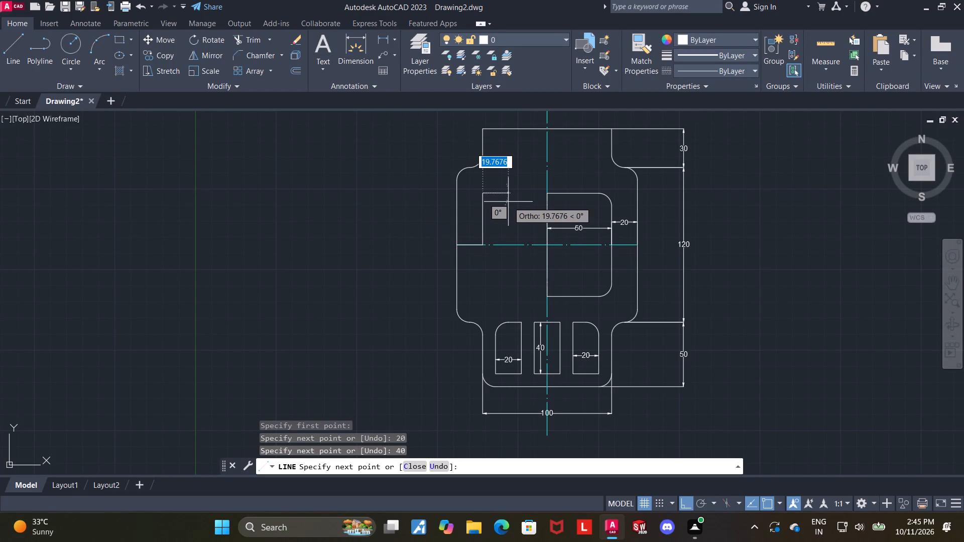
{"action": "key", "text": "2"}
{"action": "key", "text": "5"}
{"action": "key", "text": "Return"}
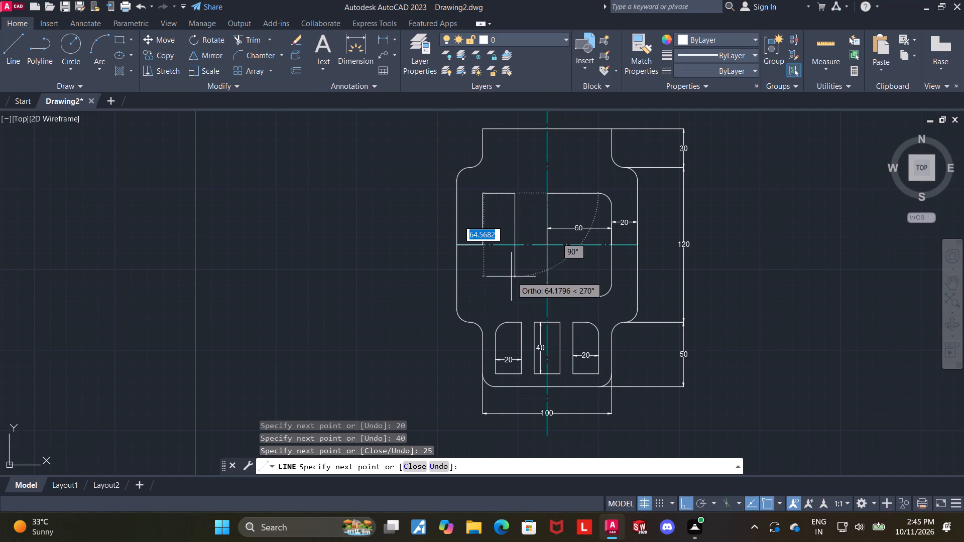
{"action": "type", "text": "80"}
{"action": "key", "text": "Return"}
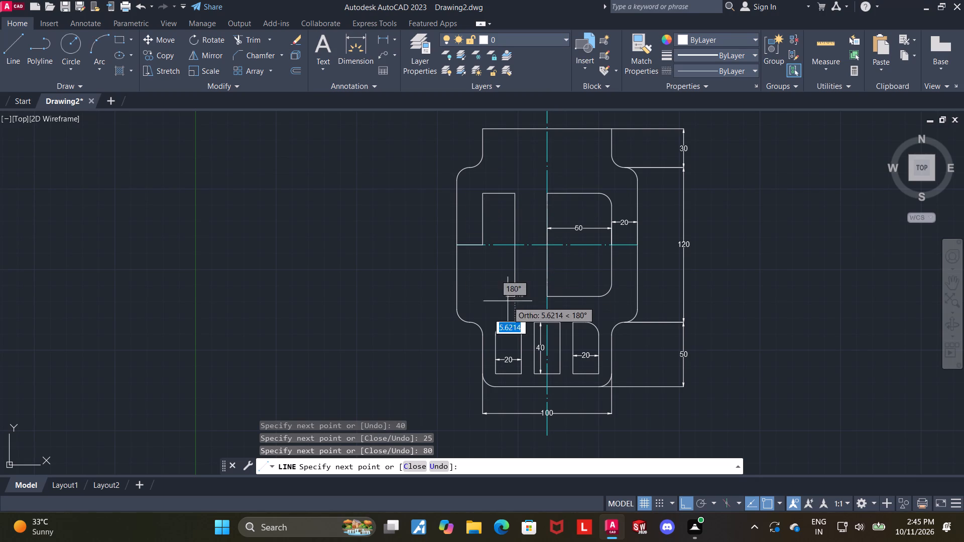
{"action": "type", "text": "25"}
{"action": "key", "text": "Return"}
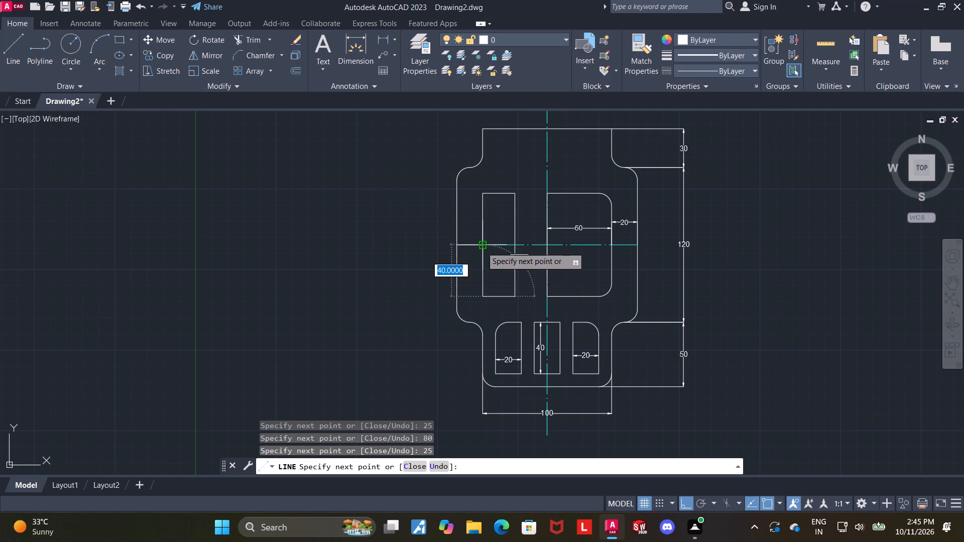
{"action": "left_click", "coordinate": [481, 247]}
{"action": "key", "text": "Escape"}
{"action": "key", "text": "Escape"}
Delete the short horizontal construction line between the middle section's left side and the new rectangle.
{"action": "left_click", "coordinate": [472, 244]}
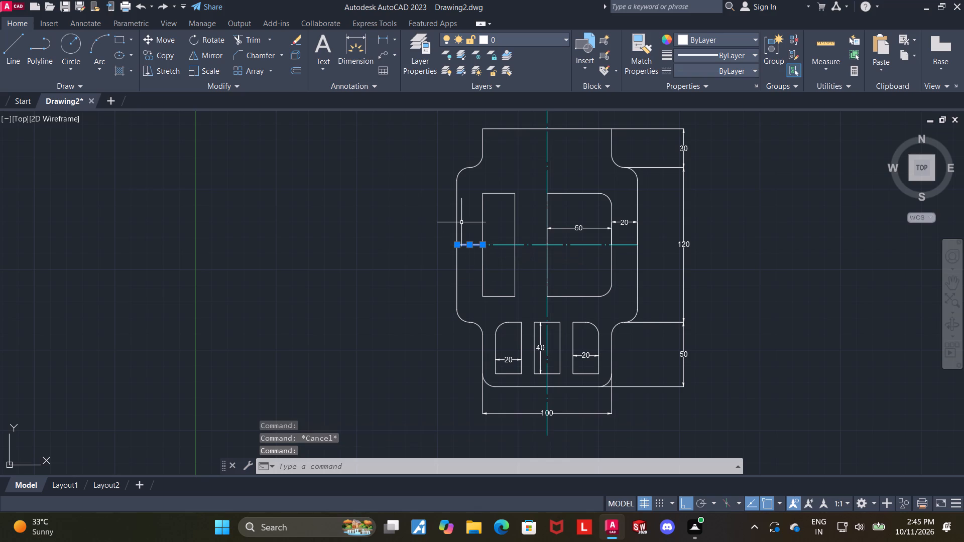
{"action": "key", "text": "Delete"}
Join the five line segments of the left inner rectangle into one polyline.
{"action": "left_click", "coordinate": [483, 209]}
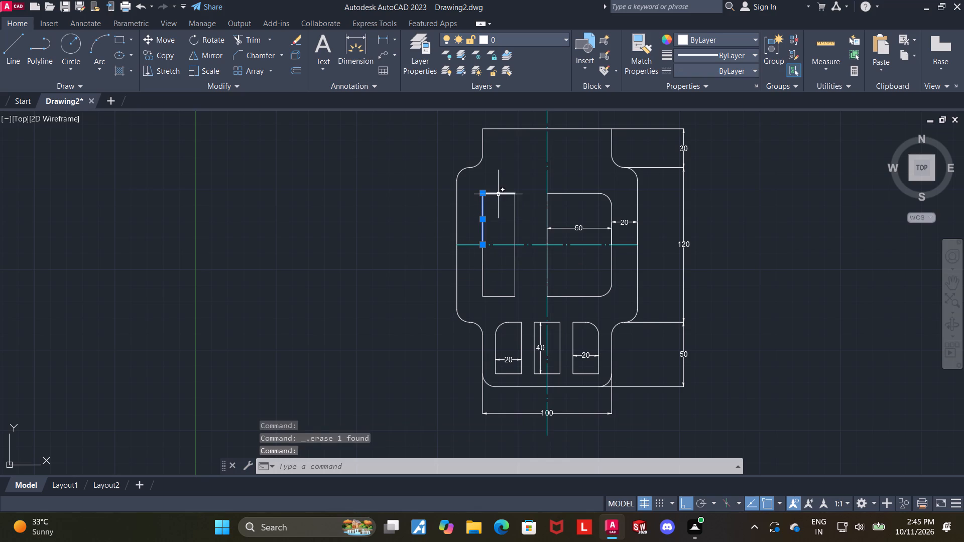
{"action": "left_click", "coordinate": [498, 194]}
{"action": "left_click", "coordinate": [513, 221]}
{"action": "key", "text": "Escape"}
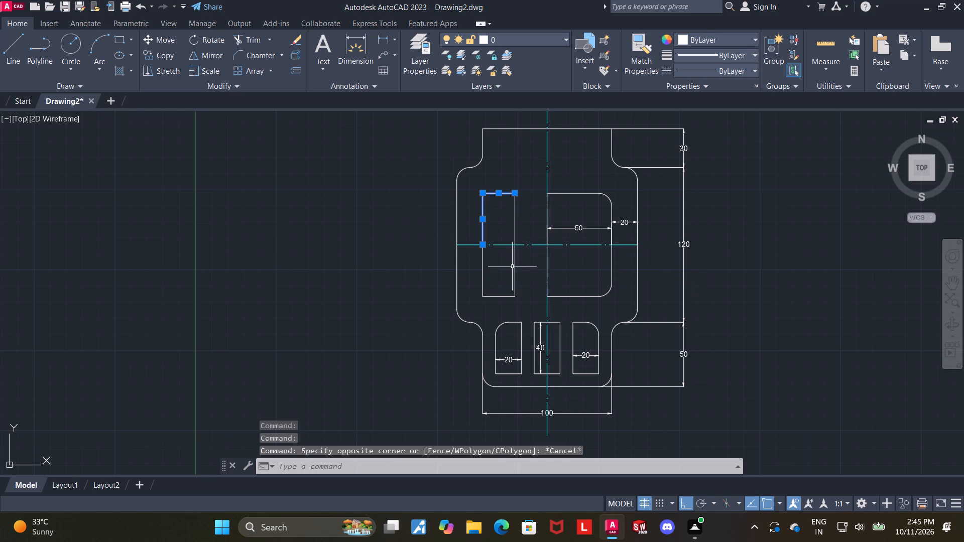
{"action": "left_click", "coordinate": [514, 267]}
{"action": "left_click", "coordinate": [501, 296]}
{"action": "left_click", "coordinate": [483, 280]}
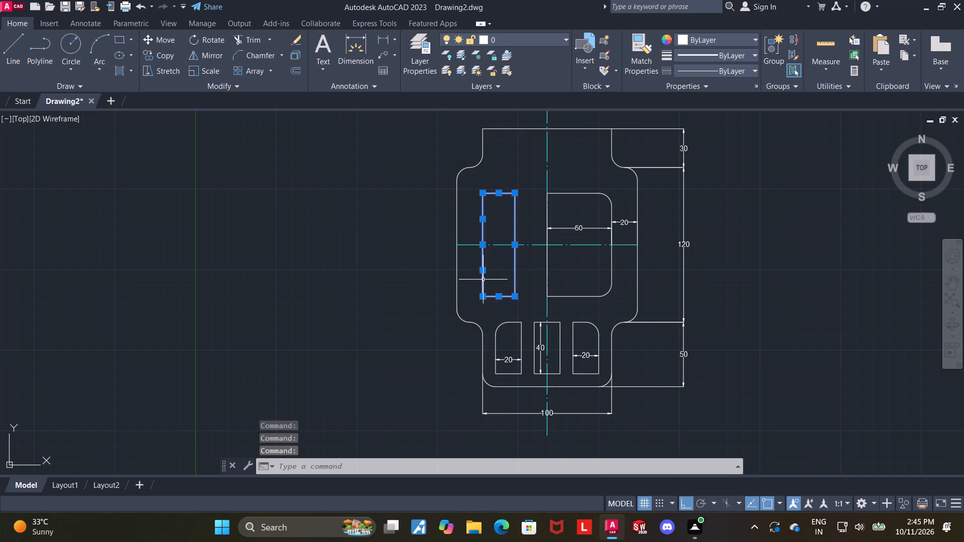
{"action": "key", "text": "j"}
{"action": "key", "text": "Return"}
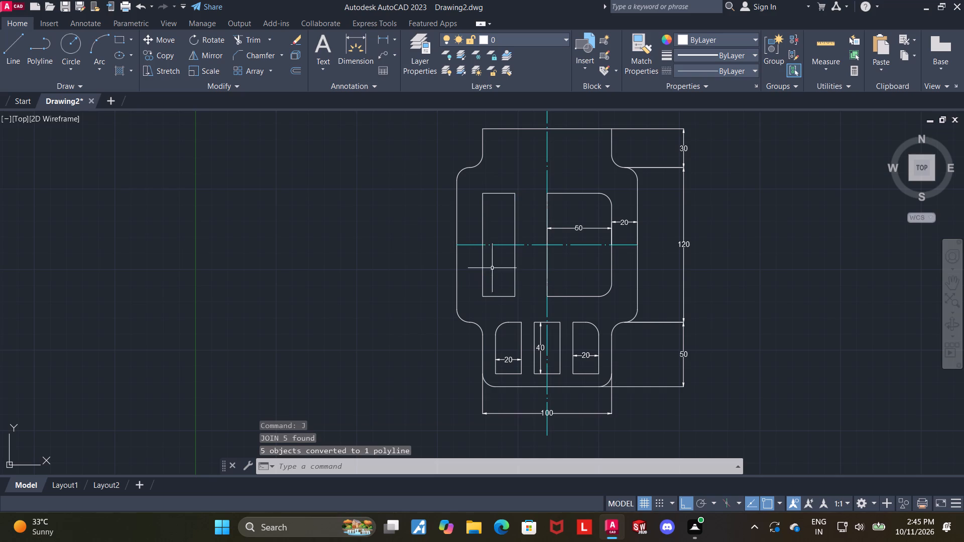
{"action": "key", "text": "Escape"}
{"action": "key", "text": "Escape"}
{"action": "key", "text": "Escape"}
Dimension the left inner rectangle's width, placing it inside the rectangle just below the horizontal centre line.
{"action": "scroll", "coordinate": [520, 258], "scroll_direction": "up", "scroll_amount": 1}
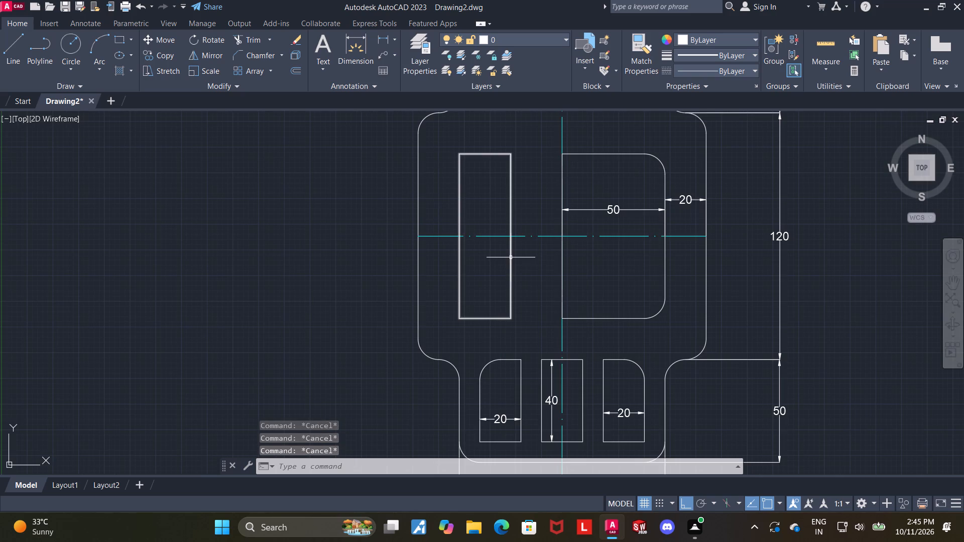
{"action": "scroll", "coordinate": [511, 257], "scroll_direction": "down", "scroll_amount": 1}
{"action": "left_click", "coordinate": [359, 48]}
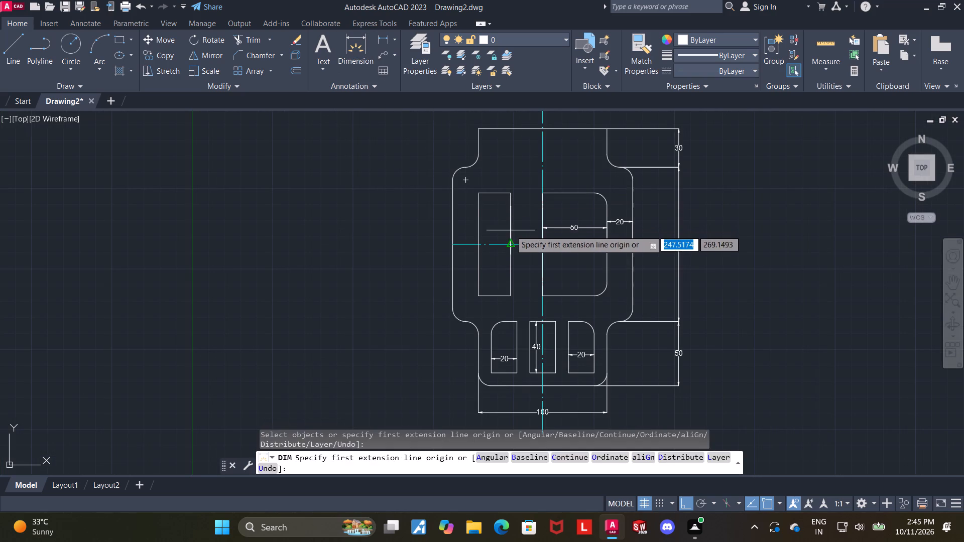
{"action": "scroll", "coordinate": [510, 231], "scroll_direction": "up", "scroll_amount": 2}
{"action": "left_click", "coordinate": [508, 263]}
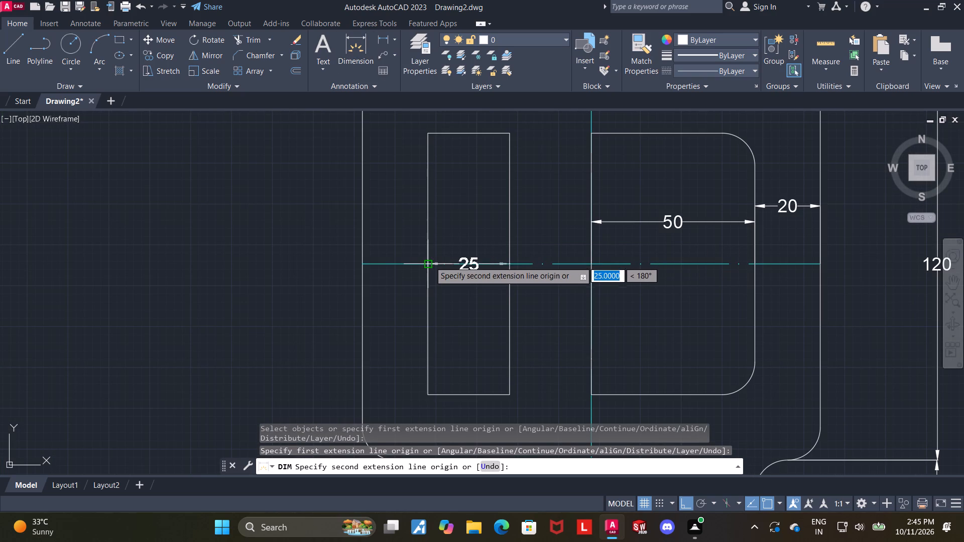
{"action": "left_click", "coordinate": [428, 262]}
{"action": "left_click", "coordinate": [442, 293]}
{"action": "key", "text": "Escape"}
Dimension the left inner rectangle's height, placing it between the rectangle's right side and the vertical centre line.
{"action": "left_click", "coordinate": [355, 53]}
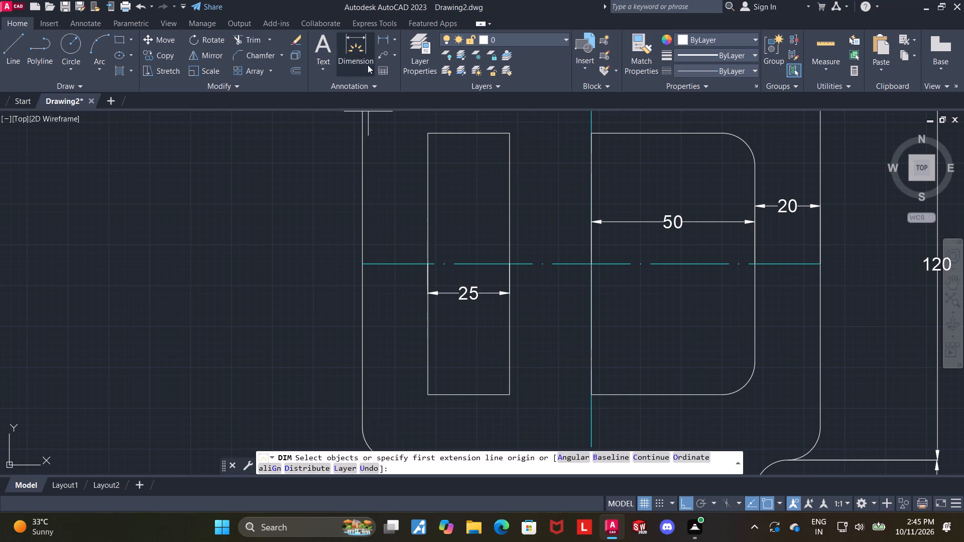
{"action": "scroll", "coordinate": [426, 138], "scroll_direction": "down", "scroll_amount": 1}
{"action": "left_click", "coordinate": [476, 180]}
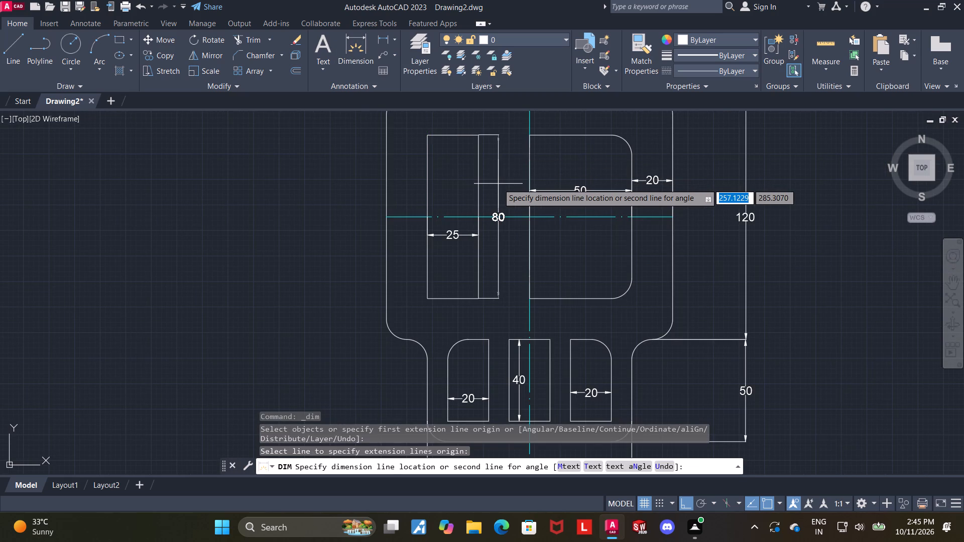
{"action": "left_click", "coordinate": [498, 184]}
{"action": "key", "text": "Escape"}
Dimension the horizontal gap between the middle section's left side and the left inner rectangle, above the horizontal centre line.
{"action": "scroll", "coordinate": [498, 184], "scroll_direction": "down", "scroll_amount": 1}
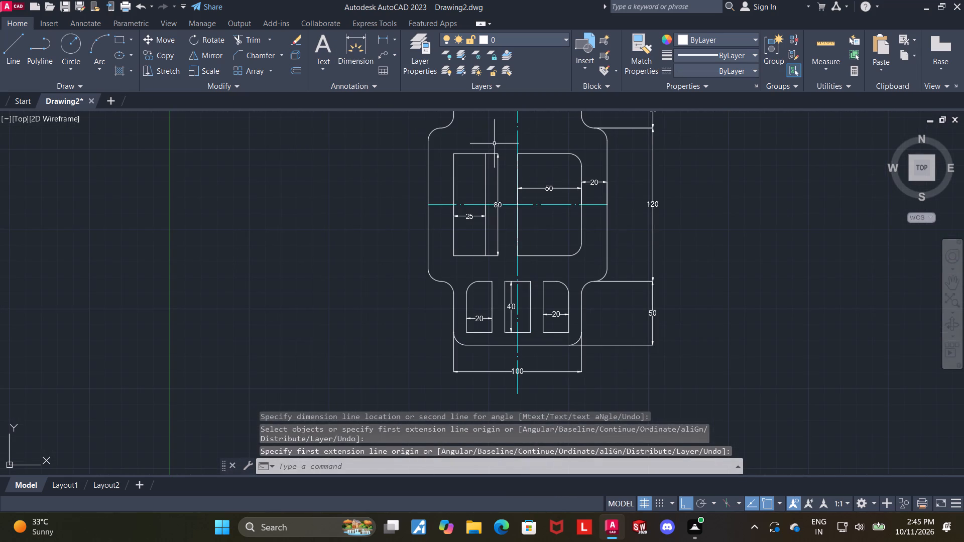
{"action": "left_click", "coordinate": [360, 37]}
{"action": "scroll", "coordinate": [494, 202], "scroll_direction": "up", "scroll_amount": 1}
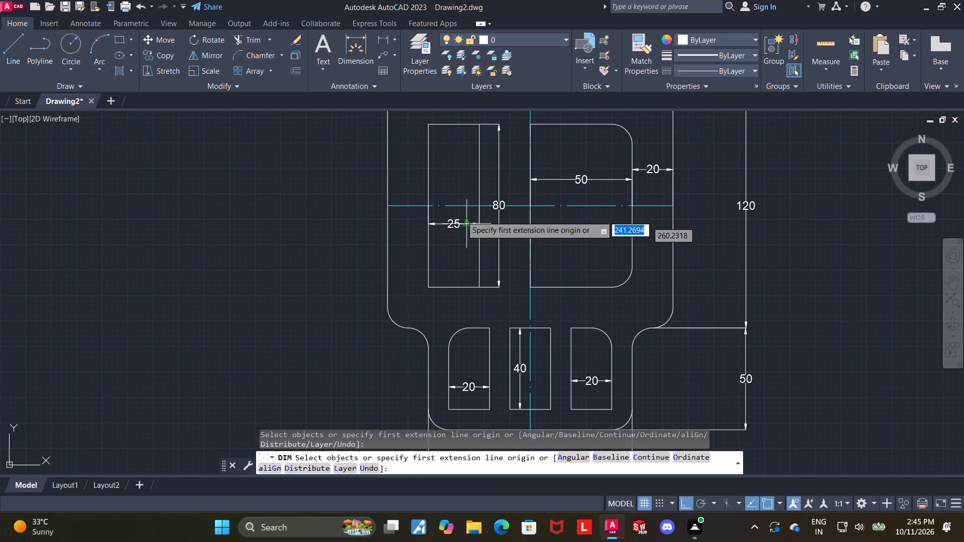
{"action": "left_click", "coordinate": [429, 177]}
{"action": "left_click", "coordinate": [388, 177]}
{"action": "left_click", "coordinate": [401, 185]}
{"action": "key", "text": "Escape"}
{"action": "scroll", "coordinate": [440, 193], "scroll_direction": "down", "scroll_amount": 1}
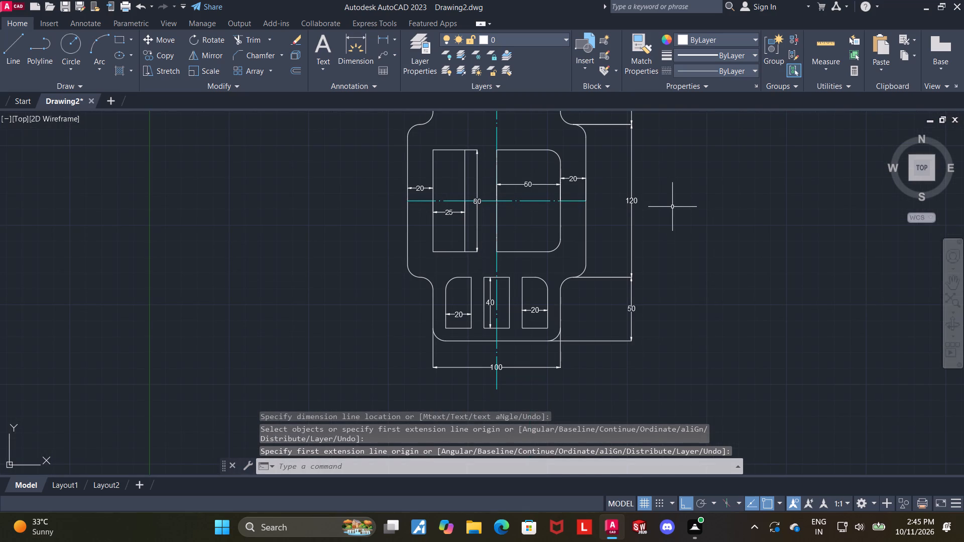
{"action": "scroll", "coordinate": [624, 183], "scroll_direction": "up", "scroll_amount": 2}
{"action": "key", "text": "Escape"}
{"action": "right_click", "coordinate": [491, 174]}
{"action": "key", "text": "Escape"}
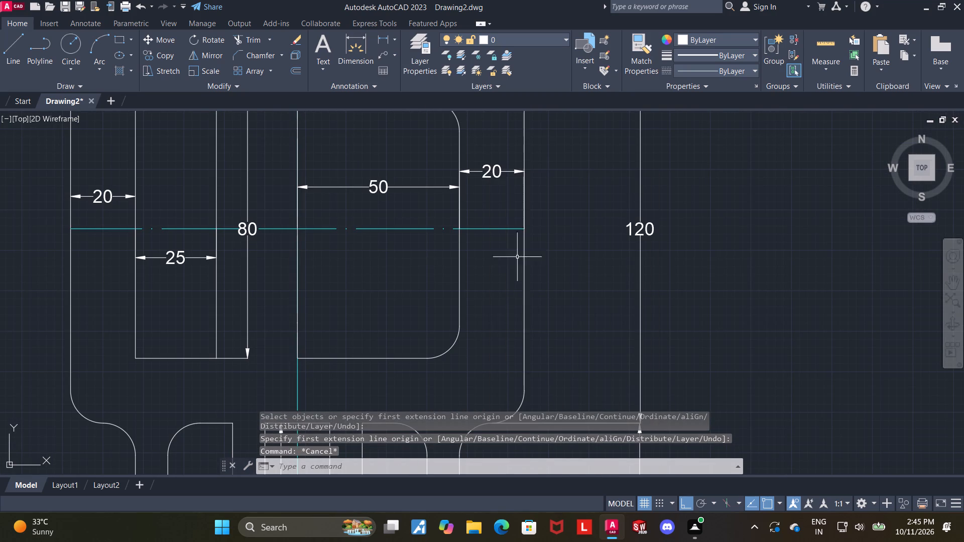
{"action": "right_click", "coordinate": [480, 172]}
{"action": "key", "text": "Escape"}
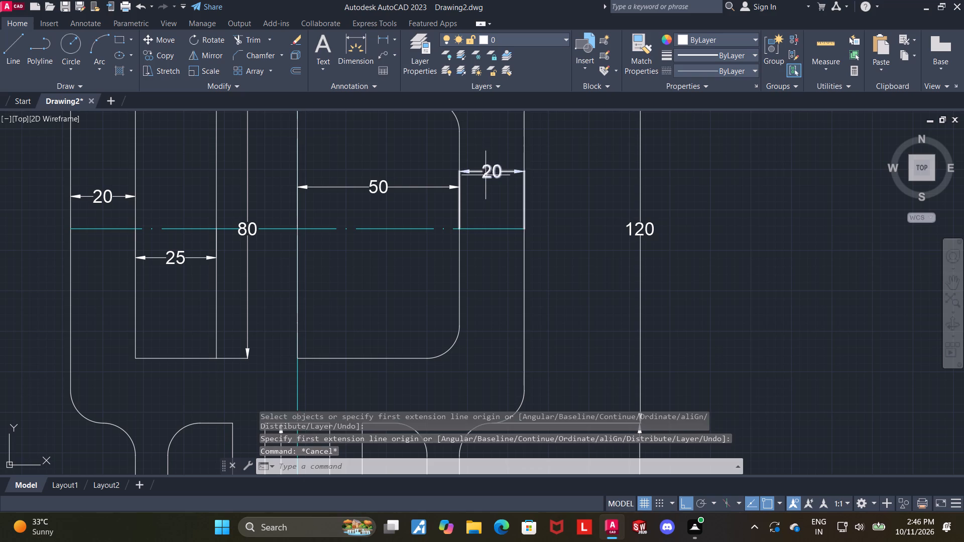
Delete the gap dimension between the right inner profile and the middle section's right side.
{"action": "left_click", "coordinate": [486, 175]}
{"action": "key", "text": "Delete"}
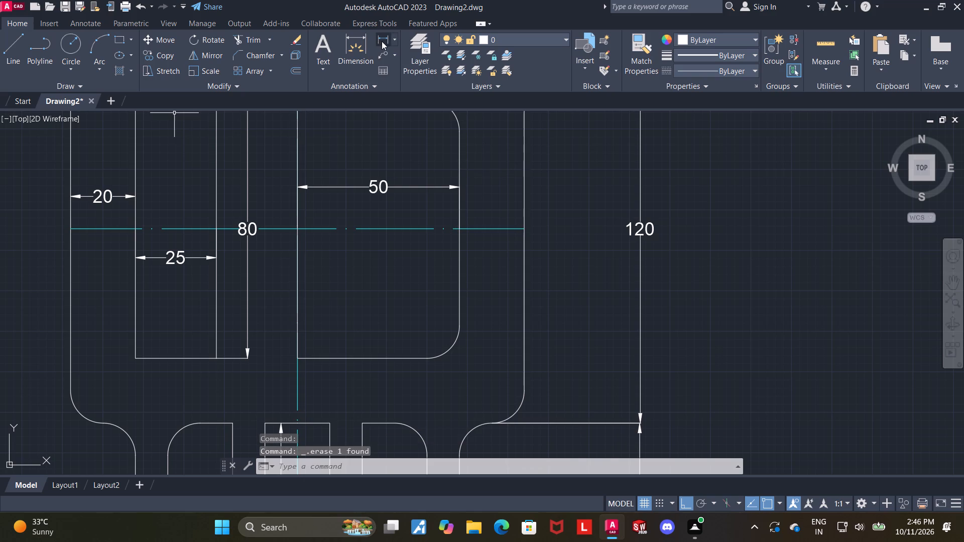
Dimension the gap between the right inner profile's right side and the middle section's right side again, above the horizontal centre line.
{"action": "left_click", "coordinate": [364, 43]}
{"action": "left_click", "coordinate": [460, 164]}
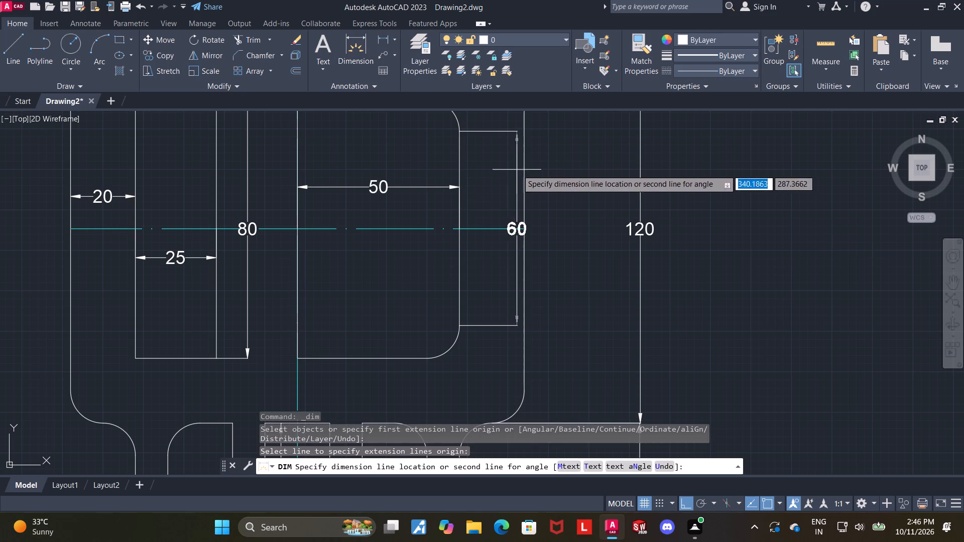
{"action": "left_click", "coordinate": [522, 171]}
{"action": "left_click", "coordinate": [508, 173]}
{"action": "key", "text": "Escape"}
{"action": "key", "text": "Escape"}
Review the whole part outline with its inner profiles, lower cutouts, centre lines and dimensions.
{"action": "scroll", "coordinate": [445, 185], "scroll_direction": "down", "scroll_amount": 1}
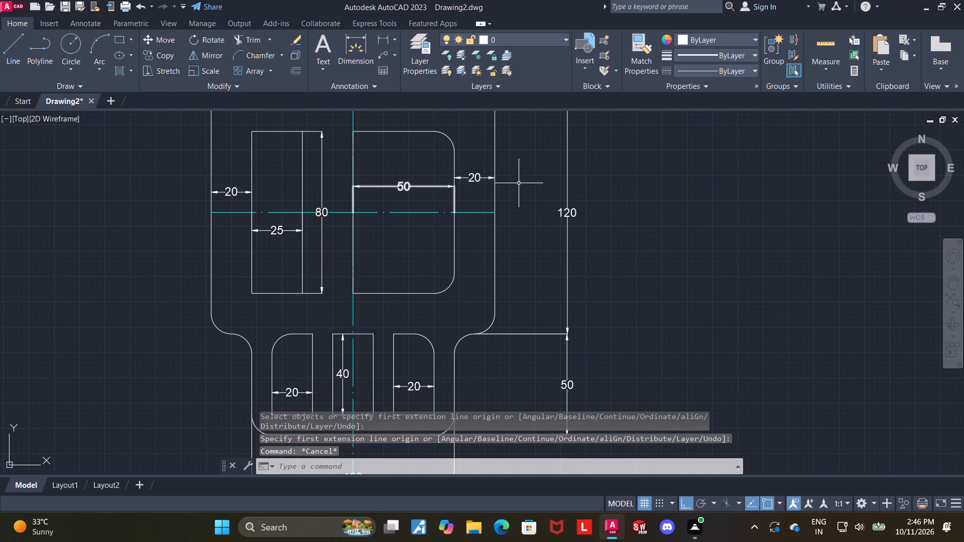
{"action": "middle_click_drag", "start_coordinate": [634, 211], "coordinate": [747, 306]}
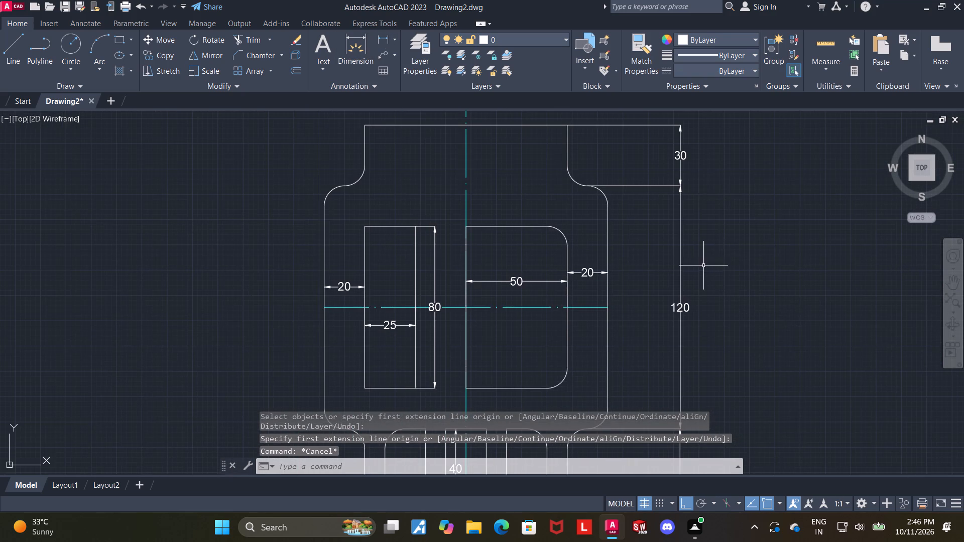
{"action": "scroll", "coordinate": [703, 265], "scroll_direction": "down", "scroll_amount": 1}
{"action": "middle_click_drag", "start_coordinate": [718, 293], "coordinate": [717, 265]}
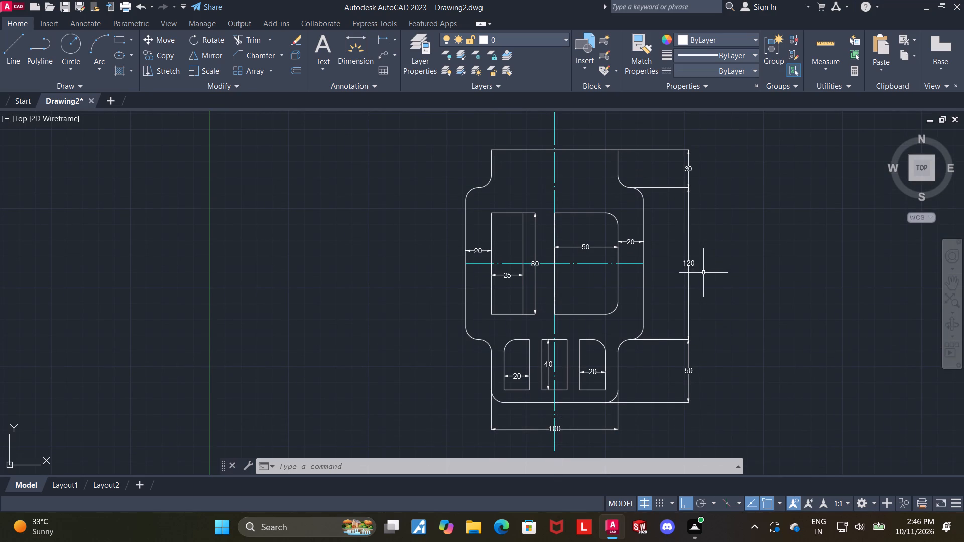
{"action": "scroll", "coordinate": [706, 273], "scroll_direction": "down", "scroll_amount": 1}
{"action": "scroll", "coordinate": [646, 284], "scroll_direction": "up", "scroll_amount": 2}
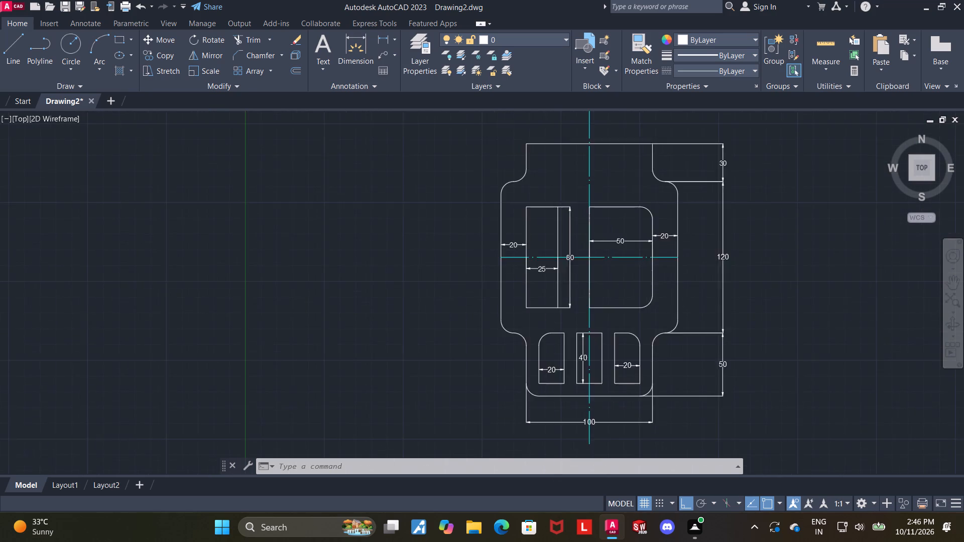
{"action": "scroll", "coordinate": [636, 282], "scroll_direction": "down", "scroll_amount": 1}
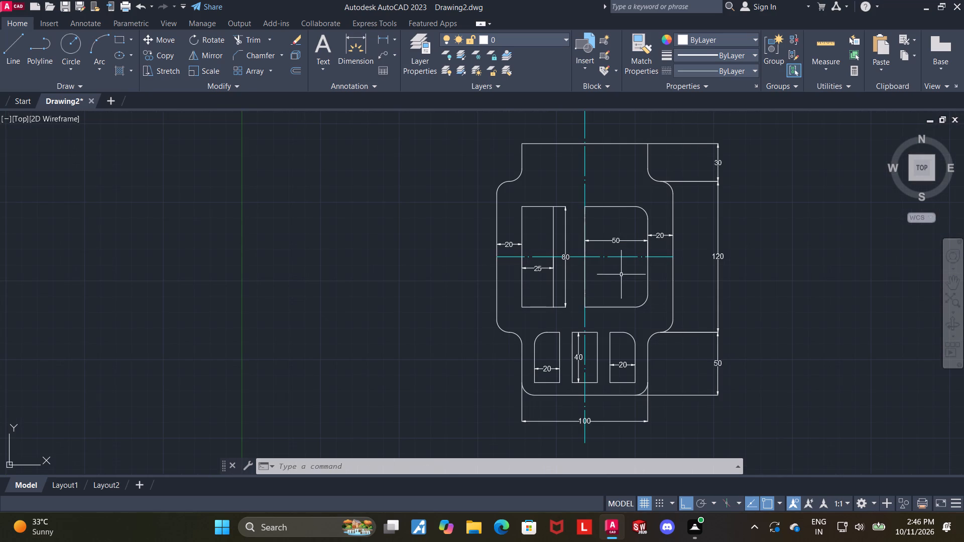
{"action": "scroll", "coordinate": [612, 287], "scroll_direction": "down", "scroll_amount": 1}
{"action": "scroll", "coordinate": [639, 224], "scroll_direction": "up", "scroll_amount": 2}
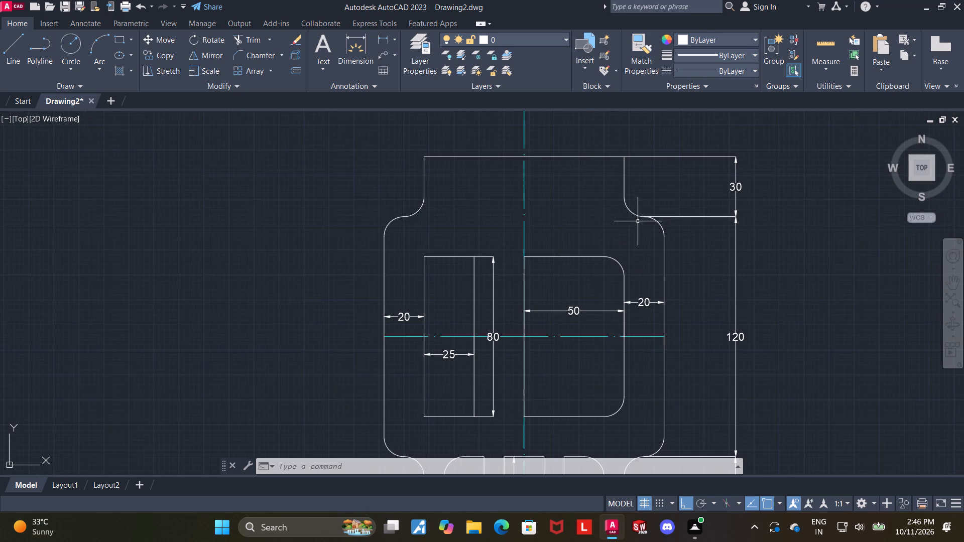
{"action": "middle_click_drag", "start_coordinate": [595, 190], "coordinate": [591, 208]}
{"action": "scroll", "coordinate": [587, 208], "scroll_direction": "down", "scroll_amount": 1}
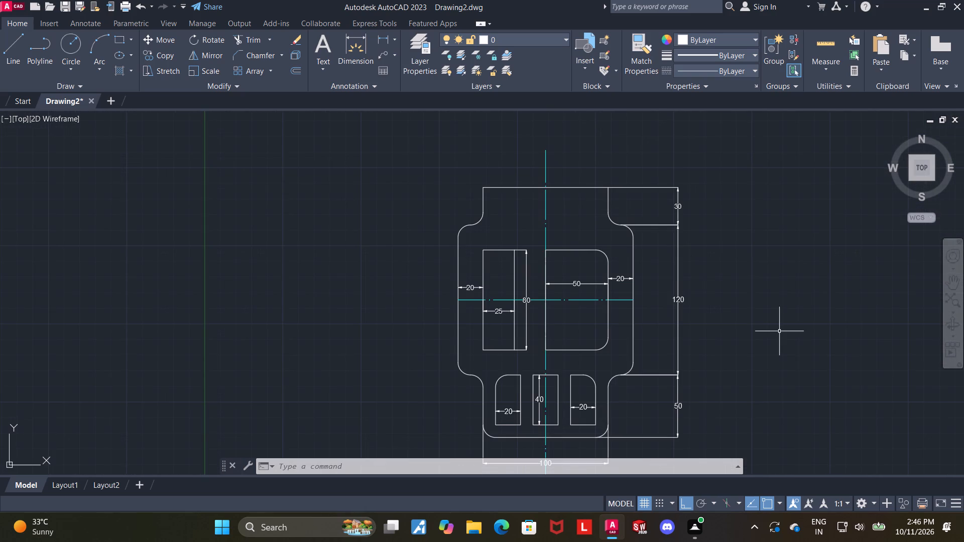
{"action": "middle_click_drag", "start_coordinate": [779, 331], "coordinate": [781, 300]}
{"action": "scroll", "coordinate": [634, 328], "scroll_direction": "down", "scroll_amount": 1}
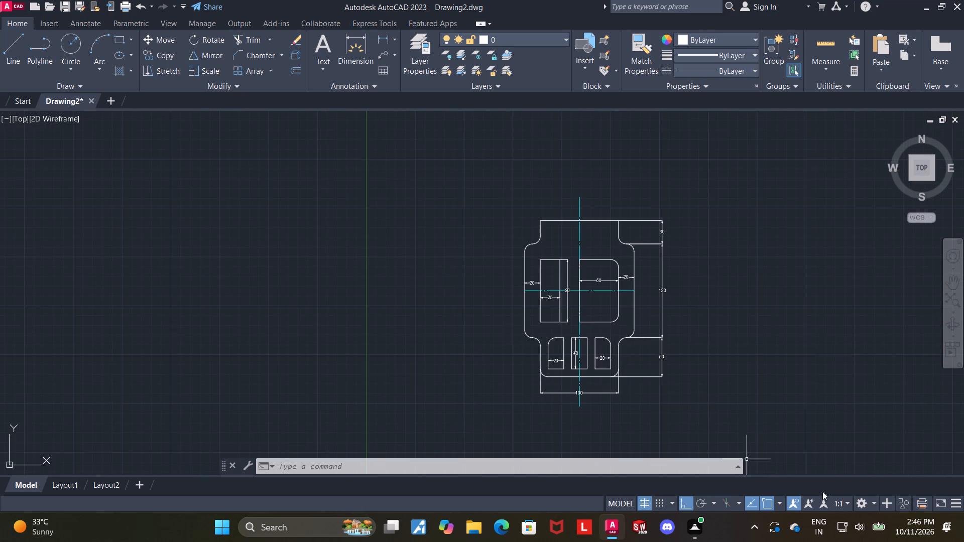
{"action": "scroll", "coordinate": [699, 342], "scroll_direction": "up", "scroll_amount": 1}
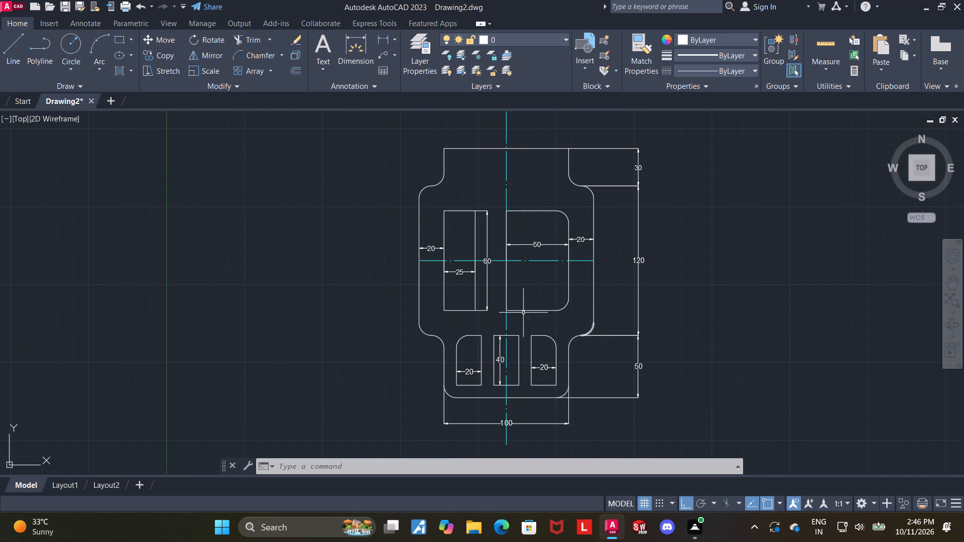
{"action": "scroll", "coordinate": [514, 292], "scroll_direction": "down", "scroll_amount": 1}
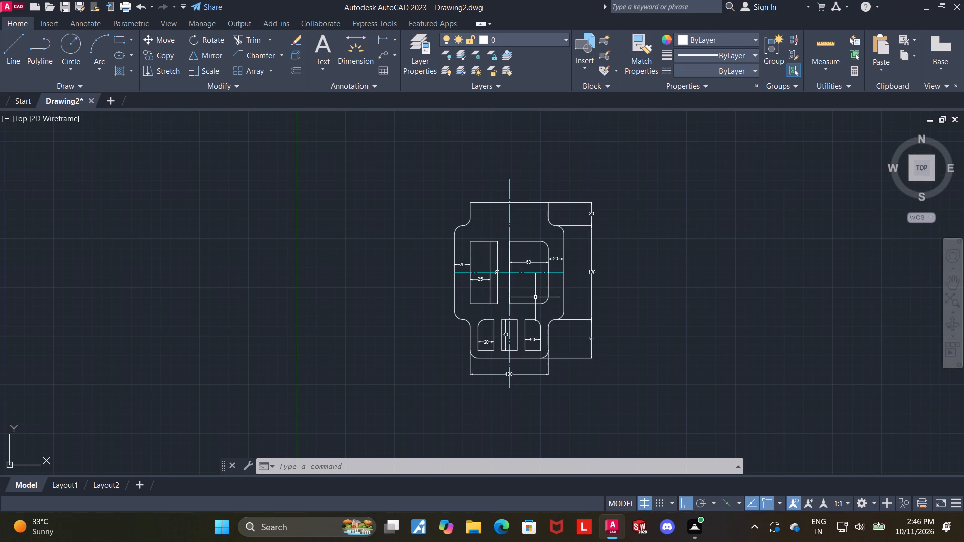
{"action": "scroll", "coordinate": [536, 299], "scroll_direction": "up", "scroll_amount": 1}
{"action": "scroll", "coordinate": [536, 300], "scroll_direction": "down", "scroll_amount": 1}
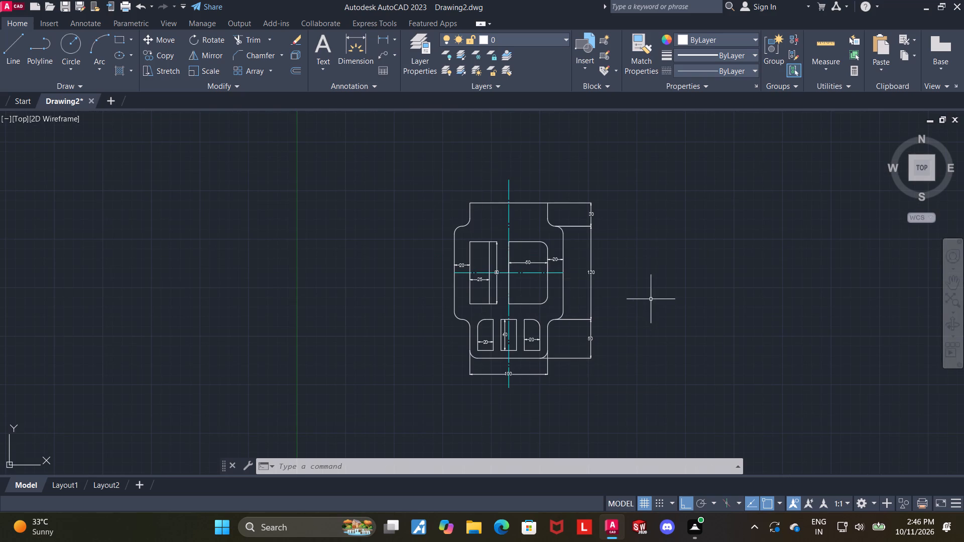
{"action": "scroll", "coordinate": [445, 317], "scroll_direction": "up", "scroll_amount": 1}
{"action": "middle_click_drag", "start_coordinate": [665, 303], "coordinate": [664, 347]}
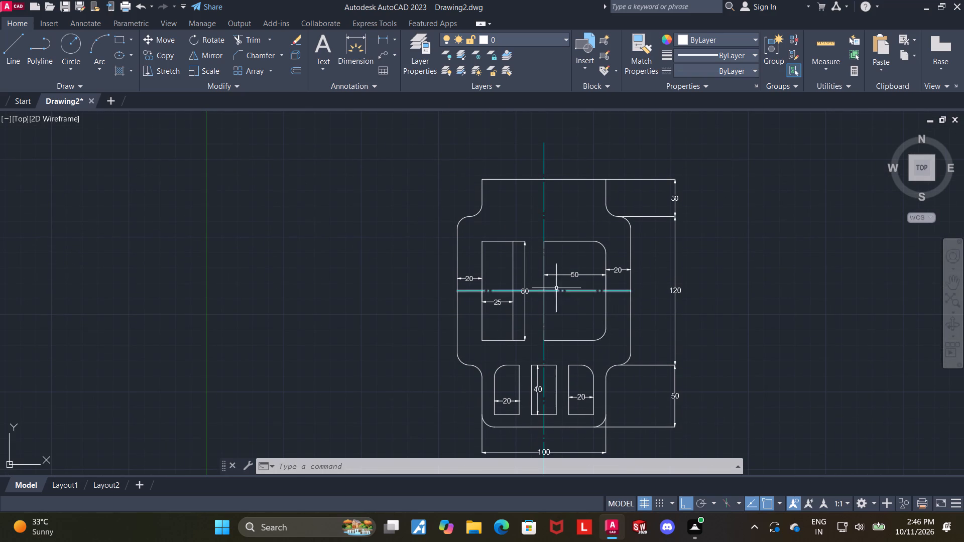
{"action": "scroll", "coordinate": [626, 289], "scroll_direction": "down", "scroll_amount": 1}
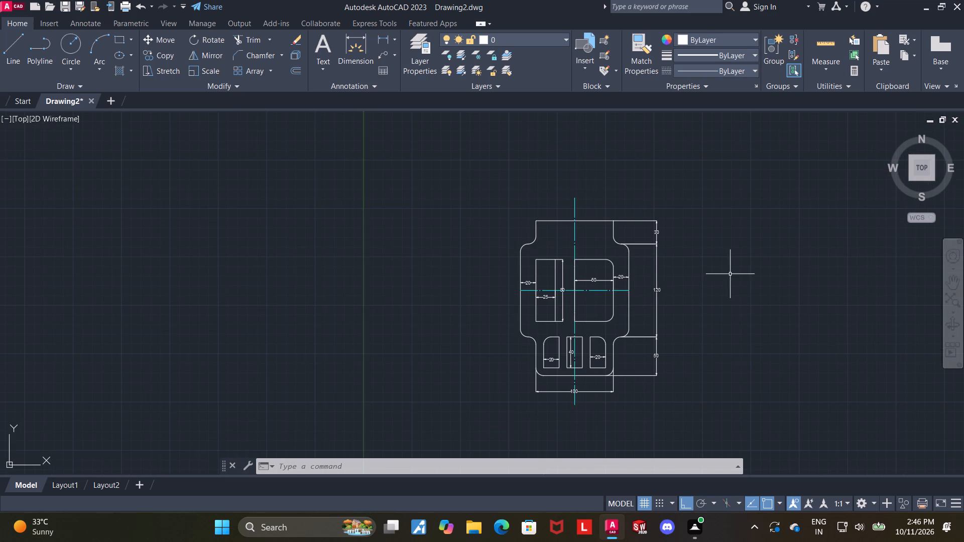
Draw a horizontal line across the top section, joining the upper ends of its two concave fillets.
{"action": "middle_click_drag", "start_coordinate": [728, 281], "coordinate": [723, 300]}
{"action": "scroll", "coordinate": [597, 296], "scroll_direction": "up", "scroll_amount": 1}
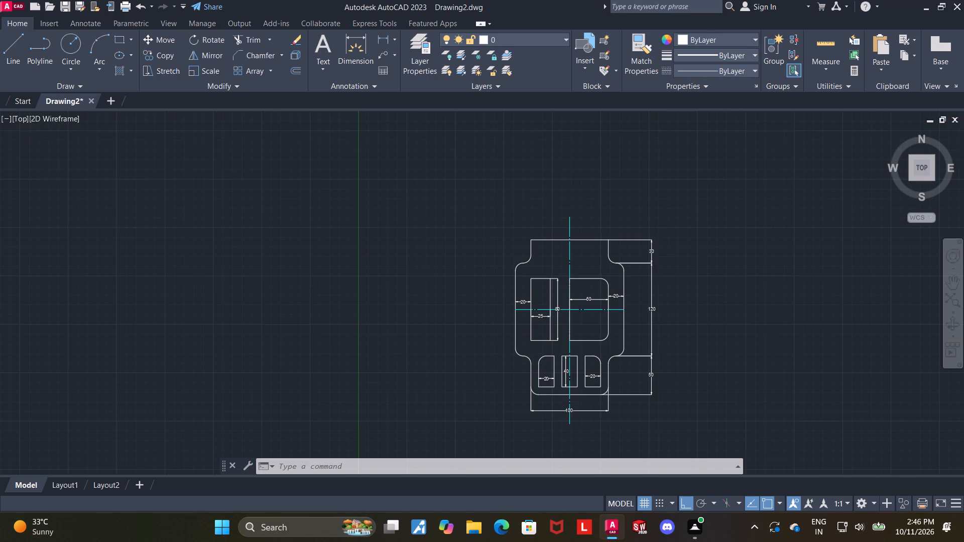
{"action": "scroll", "coordinate": [597, 296], "scroll_direction": "down", "scroll_amount": 1}
{"action": "scroll", "coordinate": [604, 259], "scroll_direction": "up", "scroll_amount": 2}
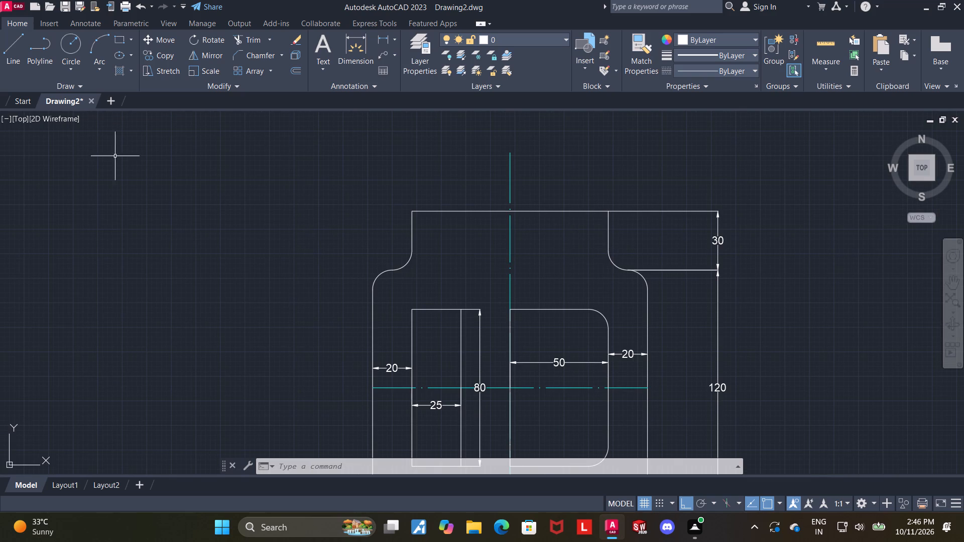
{"action": "left_click", "coordinate": [8, 46]}
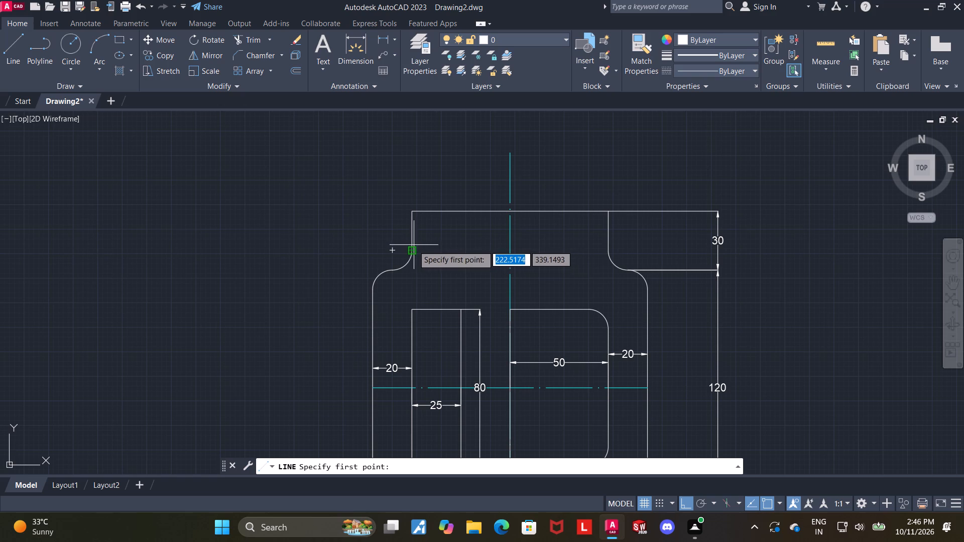
{"action": "left_click", "coordinate": [413, 252]}
{"action": "left_click", "coordinate": [609, 250]}
{"action": "key", "text": "Escape"}
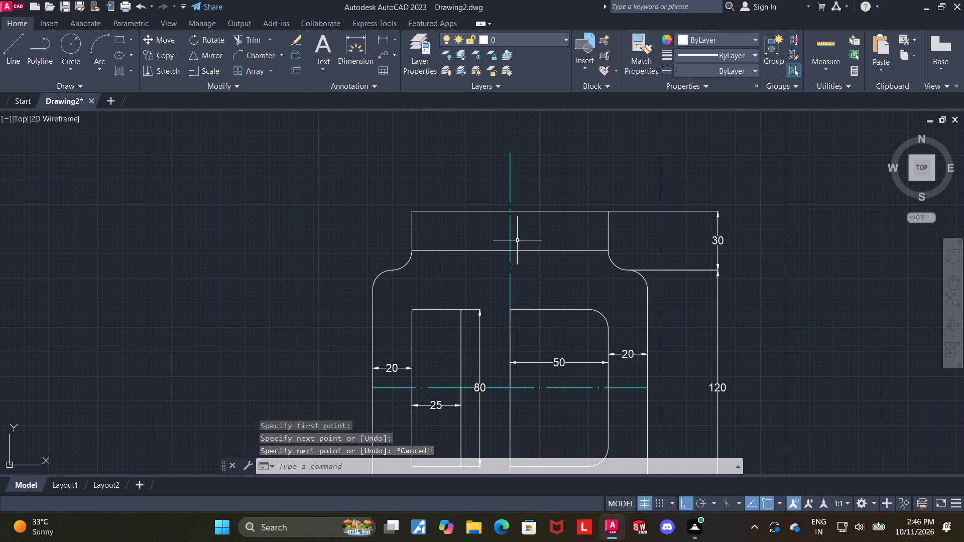
Give the new horizontal line in the top section the ACAD_ISO04W100 linetype and the colour cyan.
{"action": "left_click", "coordinate": [522, 249]}
{"action": "left_click", "coordinate": [734, 71]}
{"action": "left_click", "coordinate": [728, 113]}
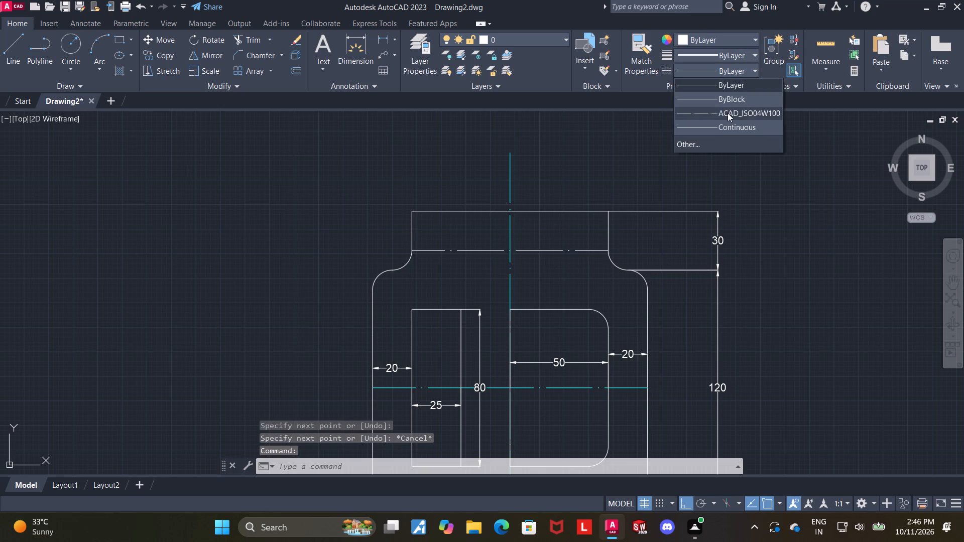
{"action": "left_click", "coordinate": [721, 42]}
{"action": "left_click", "coordinate": [715, 155]}
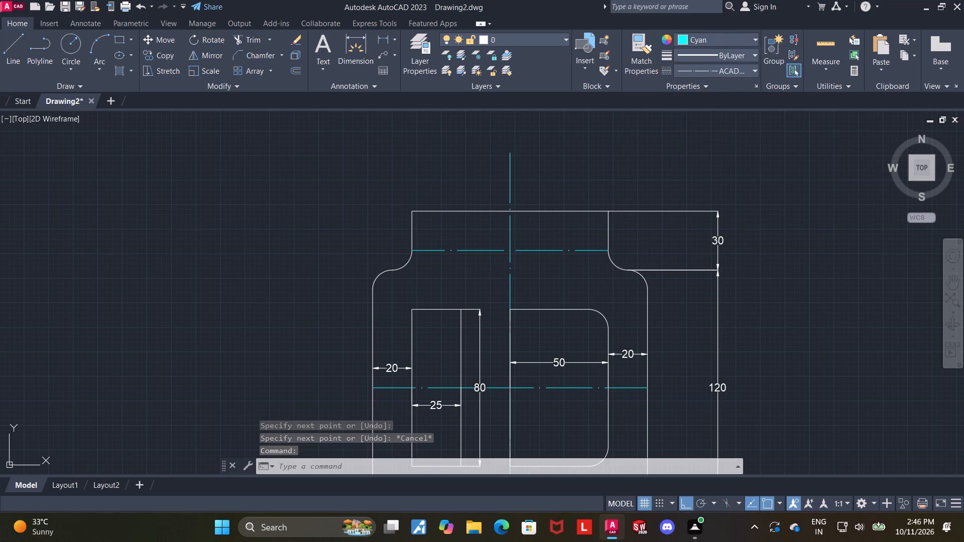
{"action": "key", "text": "Escape"}
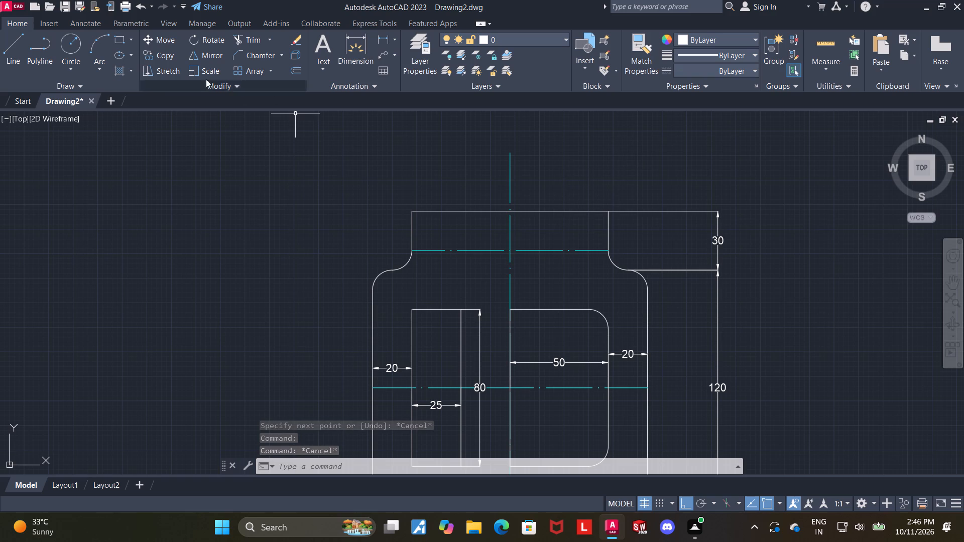
Draw a radius 10 circle centred where the top section's horizontal centre line crosses the vertical centre line.
{"action": "left_click", "coordinate": [70, 49]}
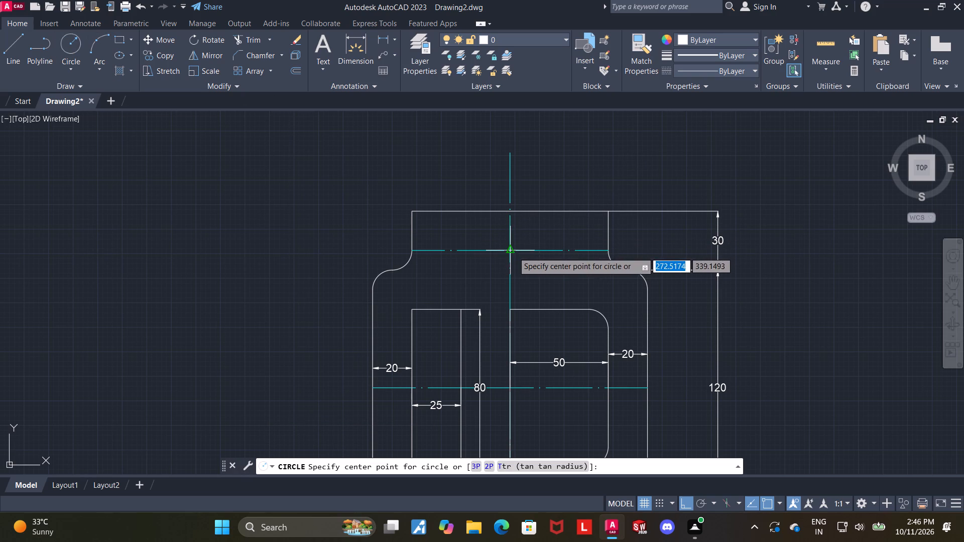
{"action": "left_click", "coordinate": [513, 252]}
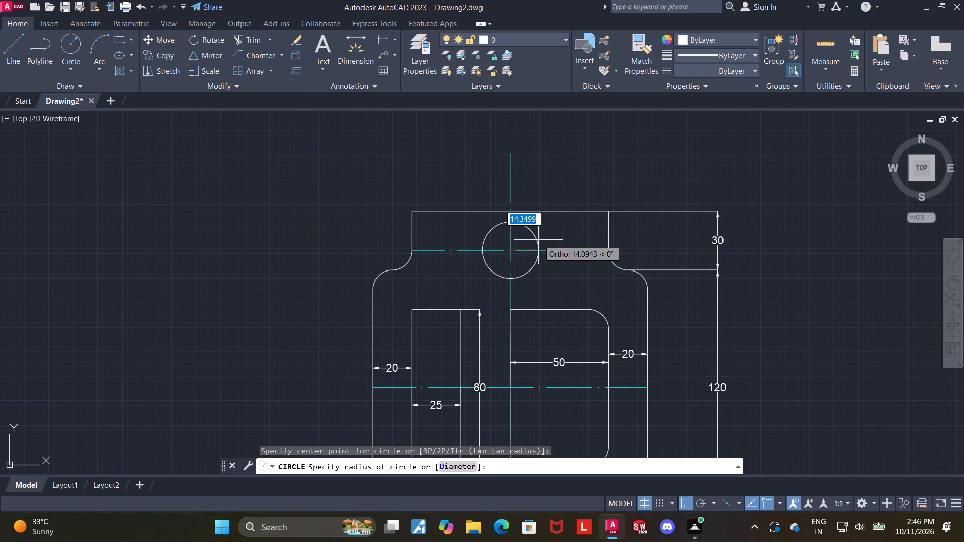
{"action": "type", "text": "10"}
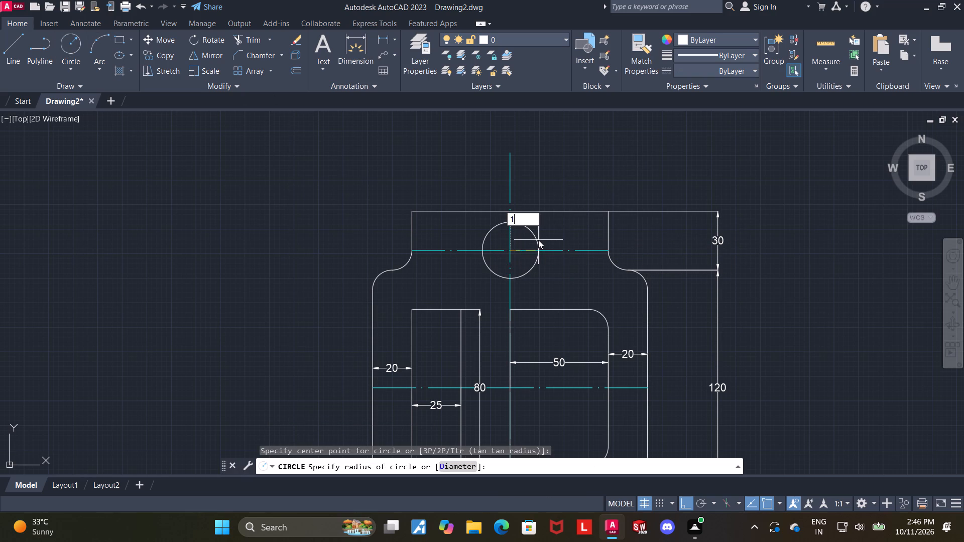
{"action": "key", "text": "Return"}
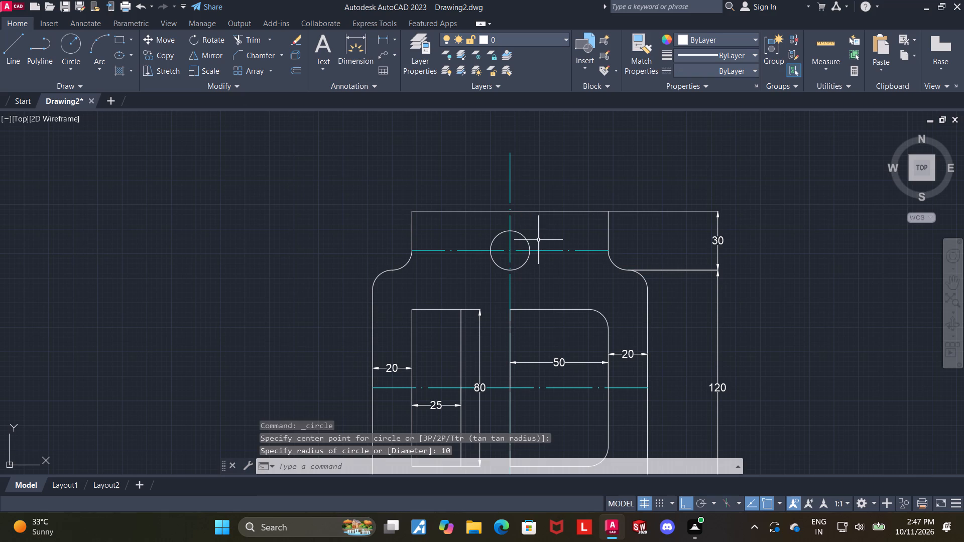
{"action": "key", "text": "Escape"}
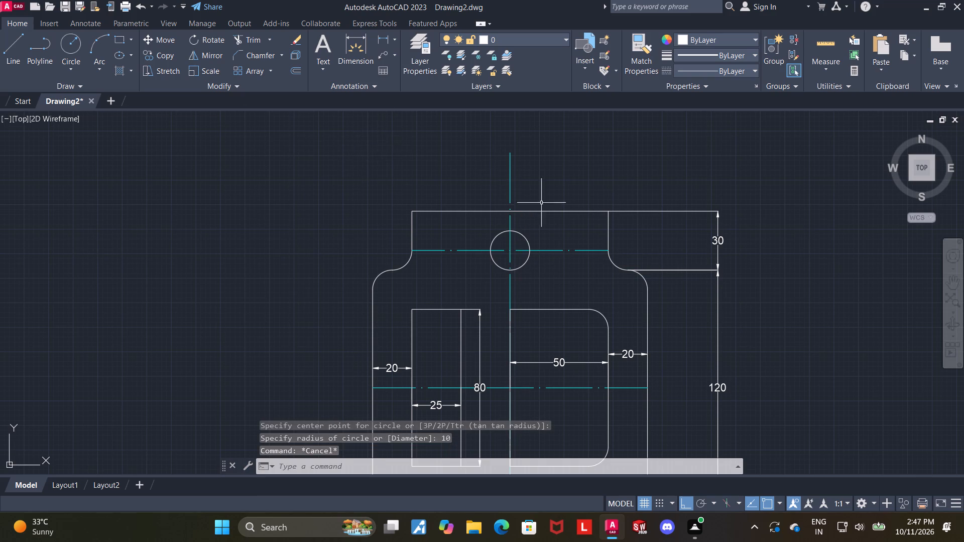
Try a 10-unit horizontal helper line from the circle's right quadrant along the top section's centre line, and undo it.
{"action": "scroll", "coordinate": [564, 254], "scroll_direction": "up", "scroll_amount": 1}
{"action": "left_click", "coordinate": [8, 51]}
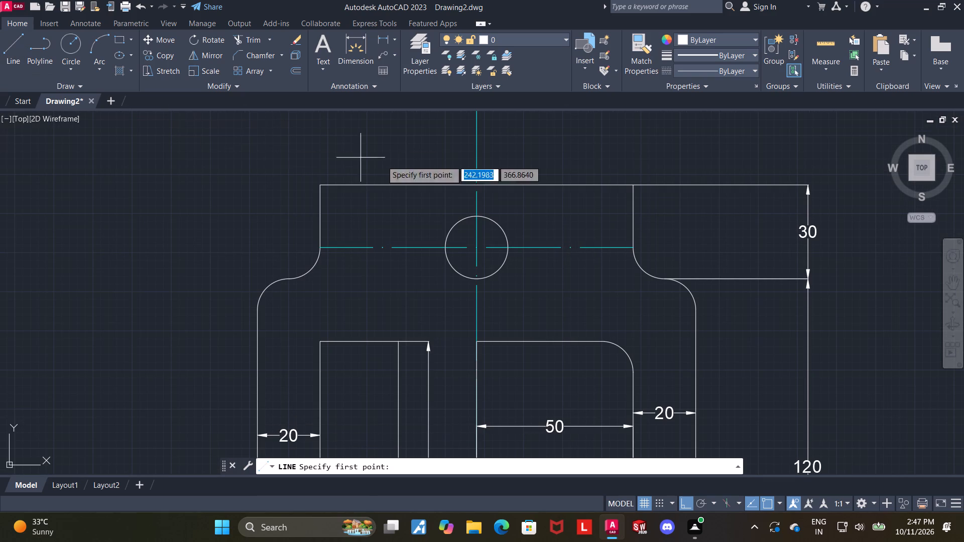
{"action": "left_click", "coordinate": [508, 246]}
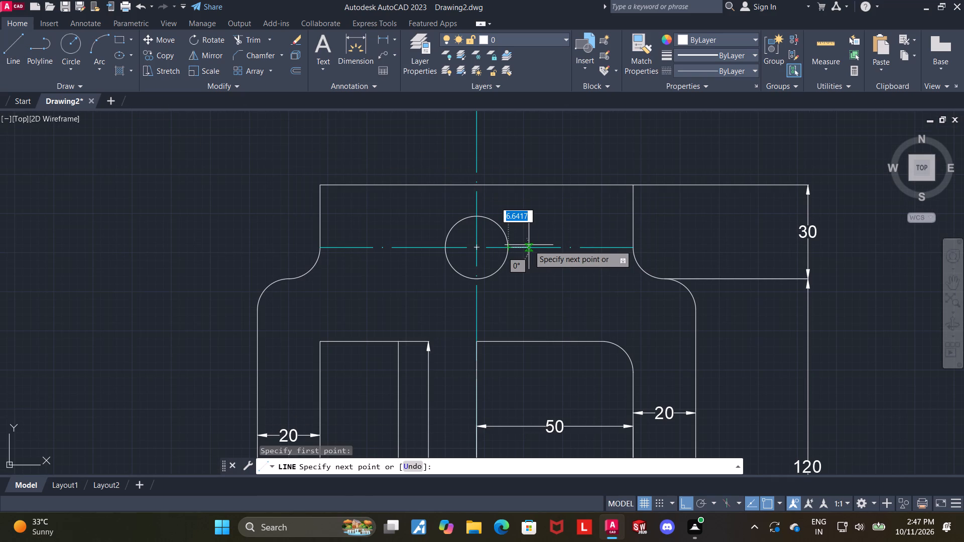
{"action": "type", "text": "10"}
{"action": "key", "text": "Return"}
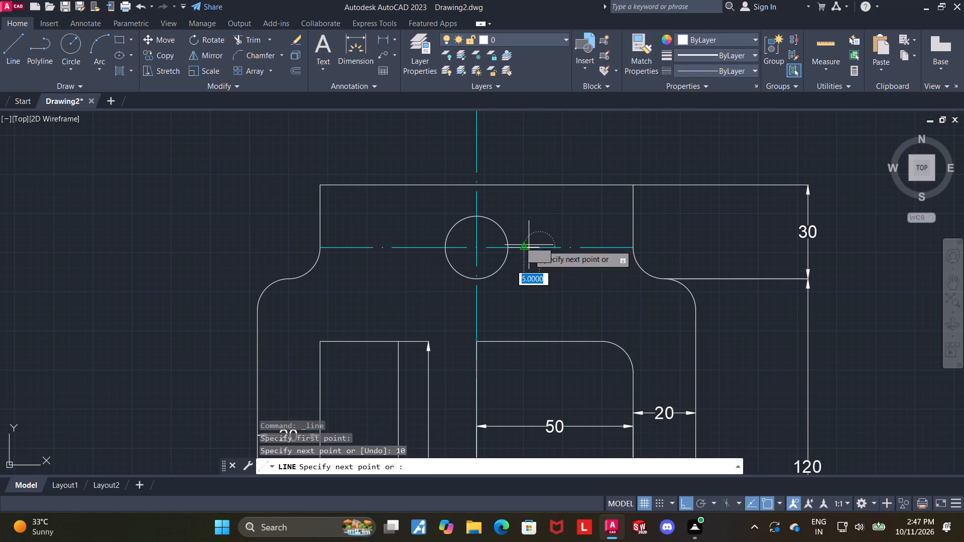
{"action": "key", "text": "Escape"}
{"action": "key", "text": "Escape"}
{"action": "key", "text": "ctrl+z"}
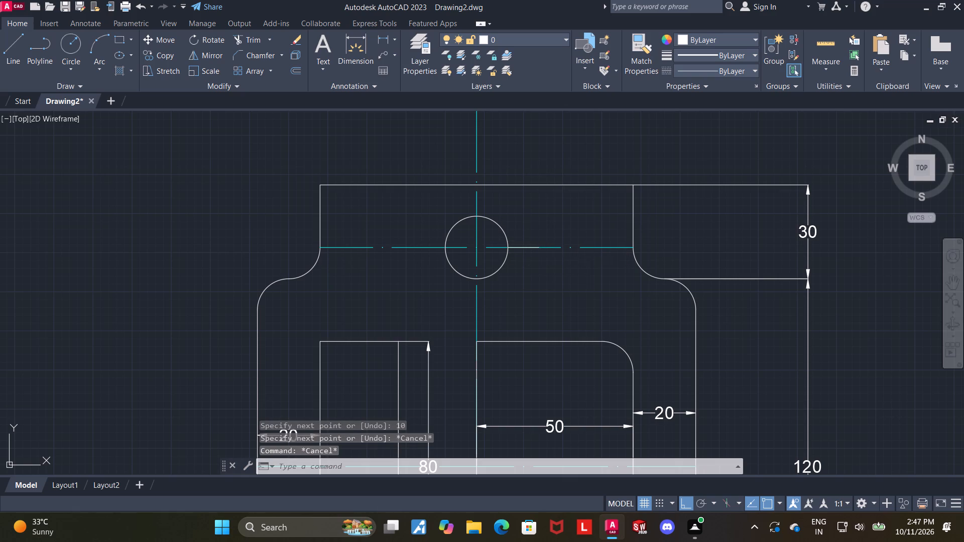
Draw a 20-unit horizontal helper line from the circle's right quadrant along the top section's centre line.
{"action": "left_click", "coordinate": [6, 39]}
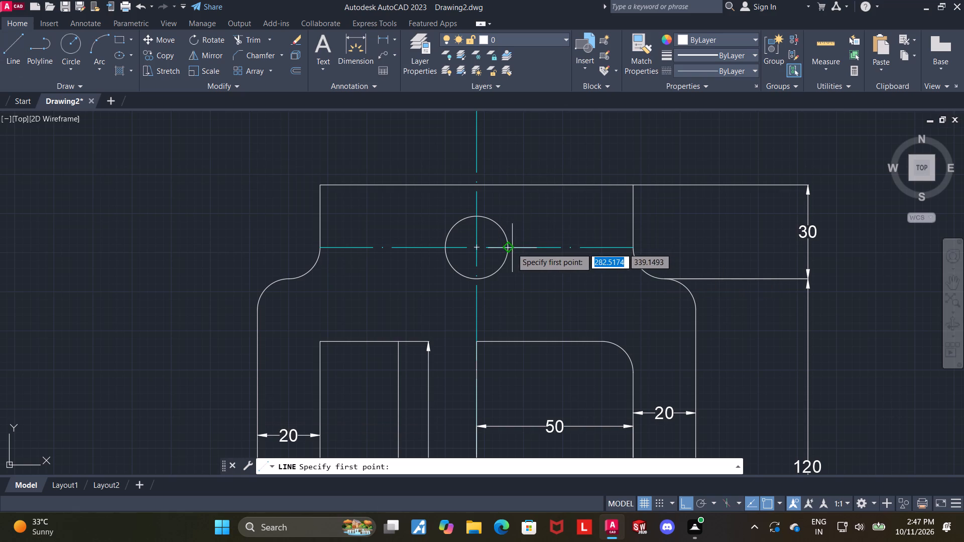
{"action": "left_click", "coordinate": [508, 248]}
{"action": "type", "text": "20"}
{"action": "key", "text": "Return"}
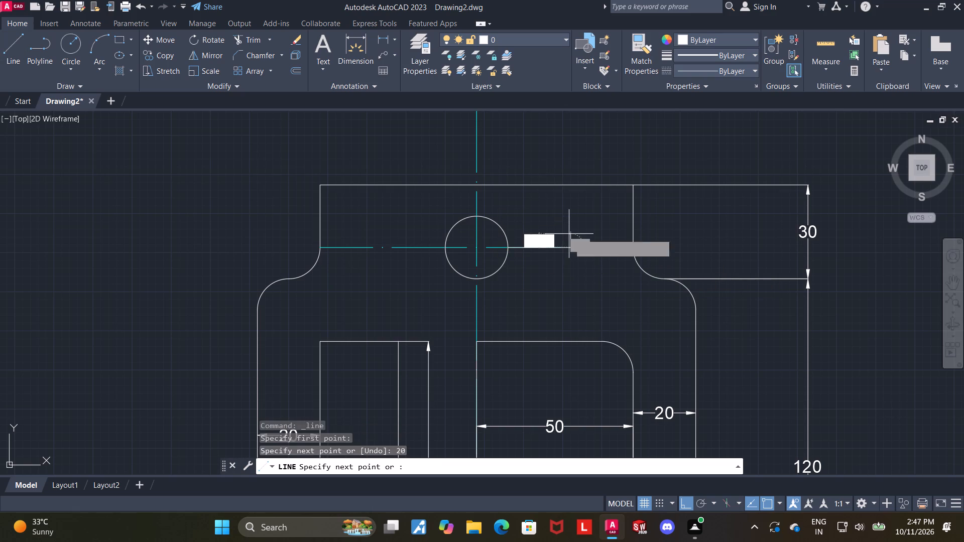
{"action": "key", "text": "Escape"}
{"action": "key", "text": "Escape"}
Draw a second circle of radius 10 centred on the right end of the 20-unit helper line.
{"action": "left_click", "coordinate": [70, 46]}
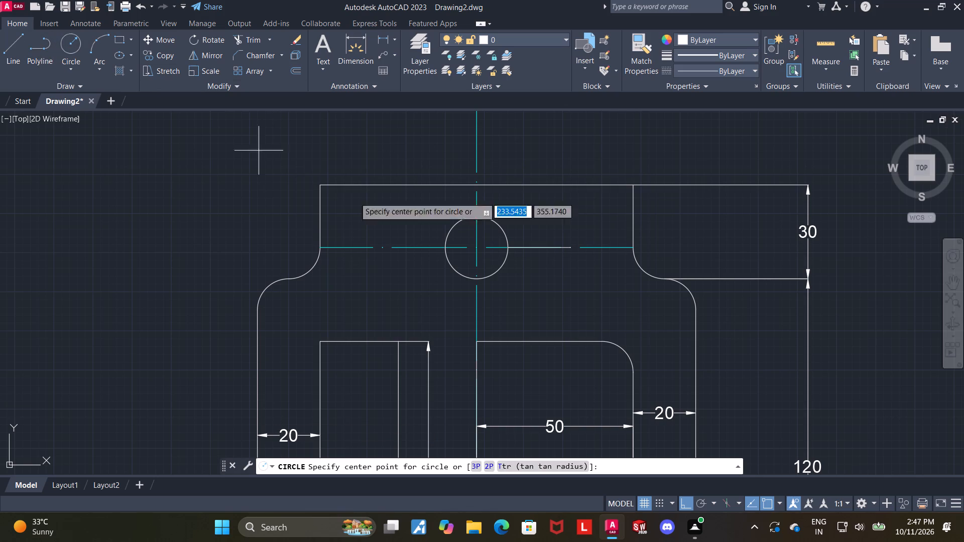
{"action": "left_click", "coordinate": [572, 246]}
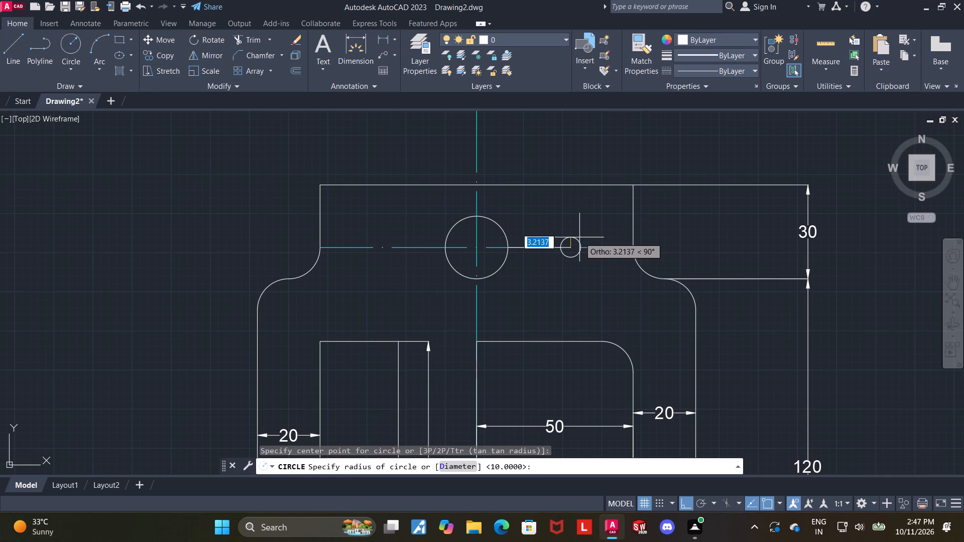
{"action": "type", "text": "10"}
{"action": "key", "text": "Return"}
{"action": "key", "text": "Escape"}
{"action": "key", "text": "Escape"}
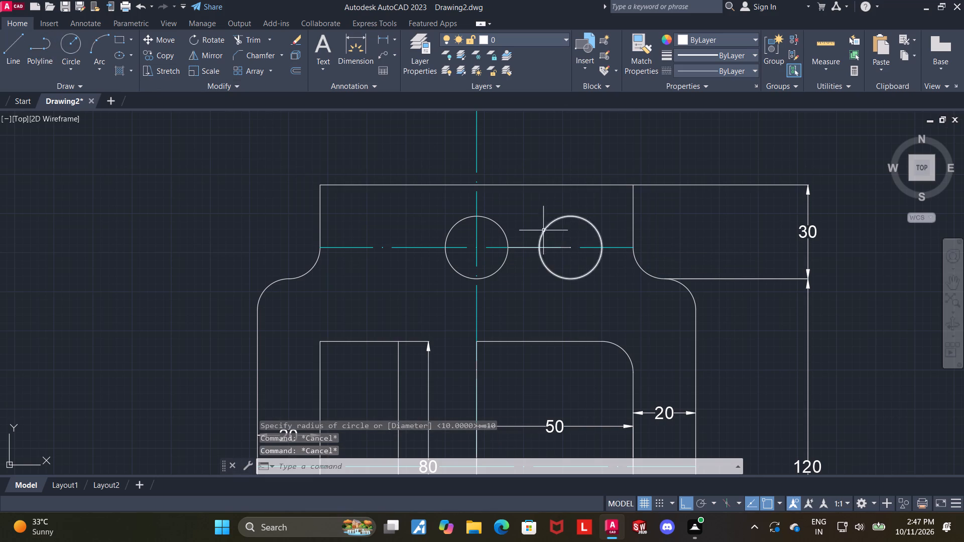
Delete the helper line between the two circles.
{"action": "left_click", "coordinate": [531, 248]}
{"action": "key", "text": "Delete"}
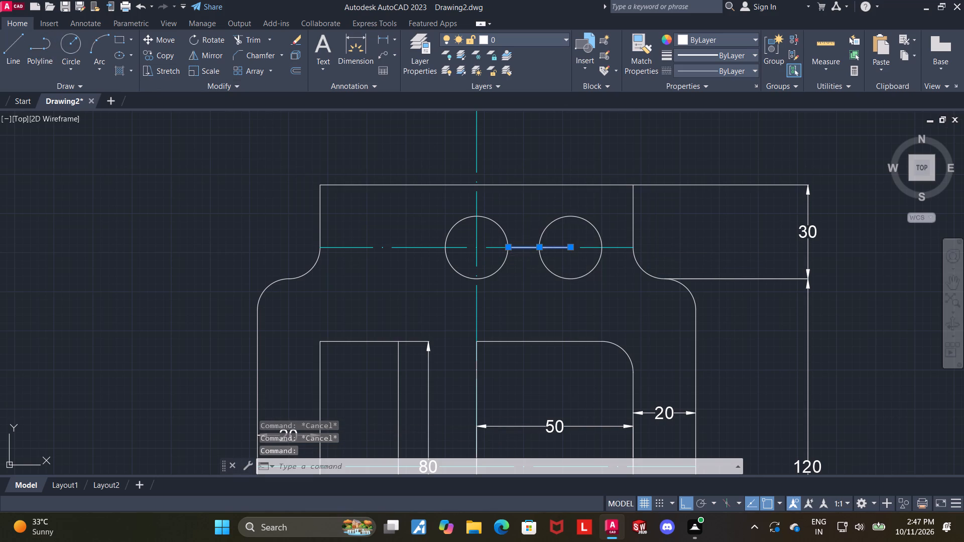
{"action": "key", "text": "Escape"}
{"action": "key", "text": "Escape"}
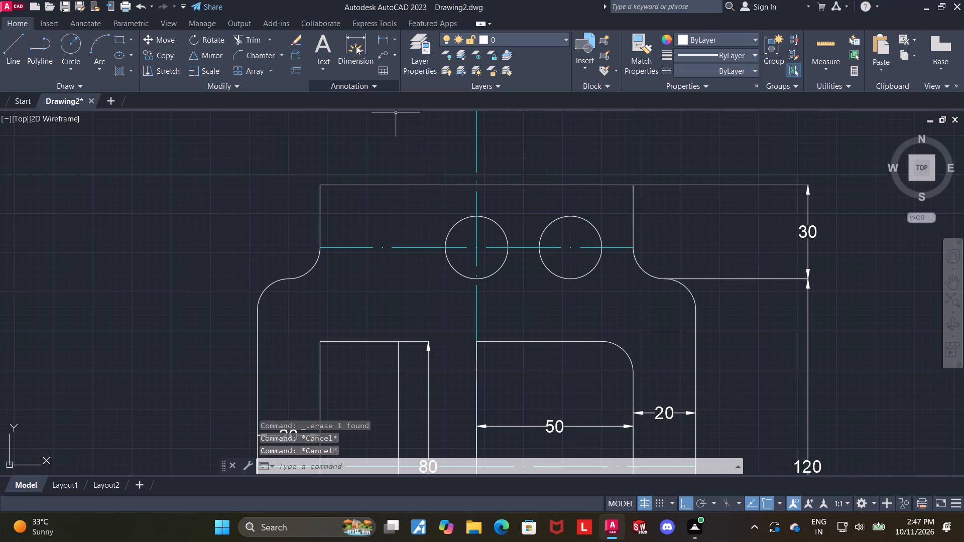
Mirror the right circle about the vertical centre line, keeping the original circle.
{"action": "left_click", "coordinate": [213, 54]}
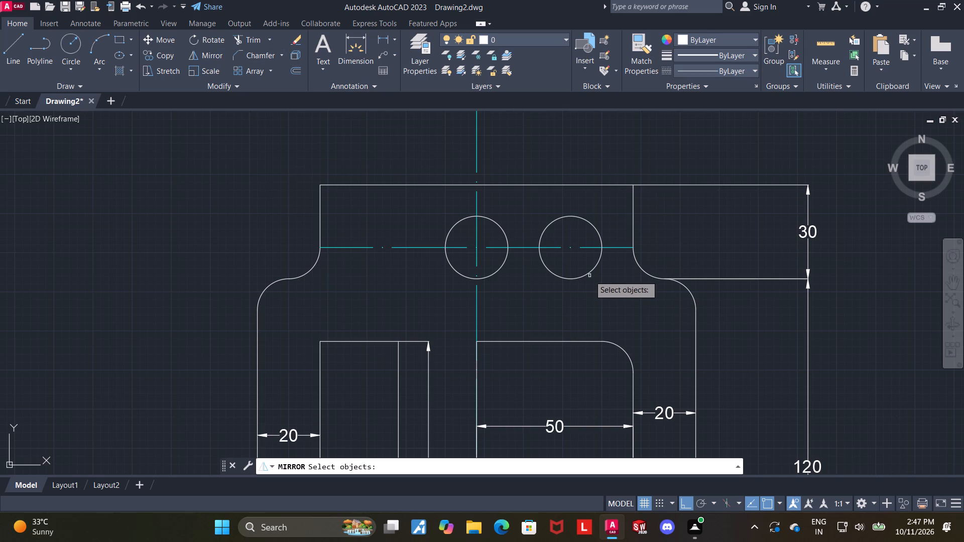
{"action": "left_click", "coordinate": [588, 274]}
{"action": "key", "text": "Return"}
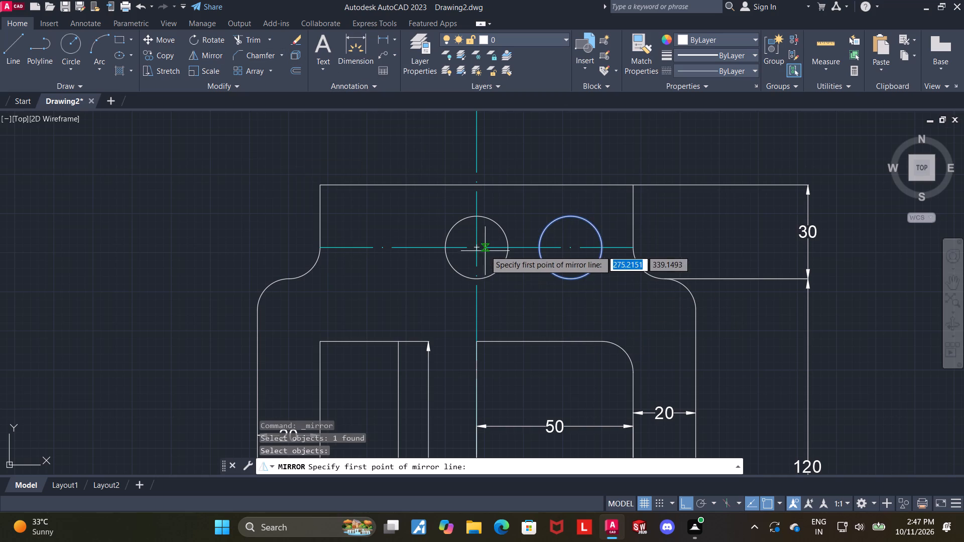
{"action": "left_click", "coordinate": [473, 248]}
{"action": "scroll", "coordinate": [473, 249], "scroll_direction": "down", "scroll_amount": 3}
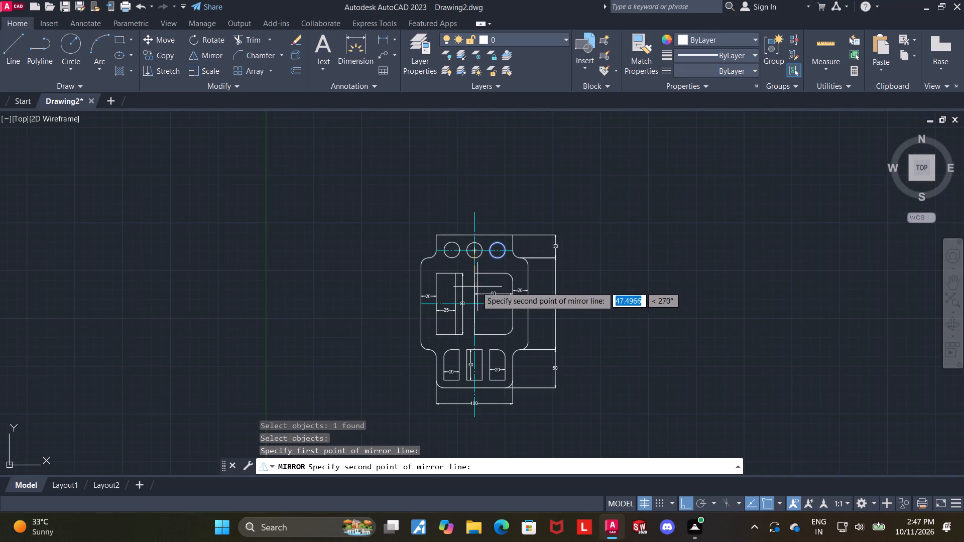
{"action": "scroll", "coordinate": [473, 291], "scroll_direction": "up", "scroll_amount": 10}
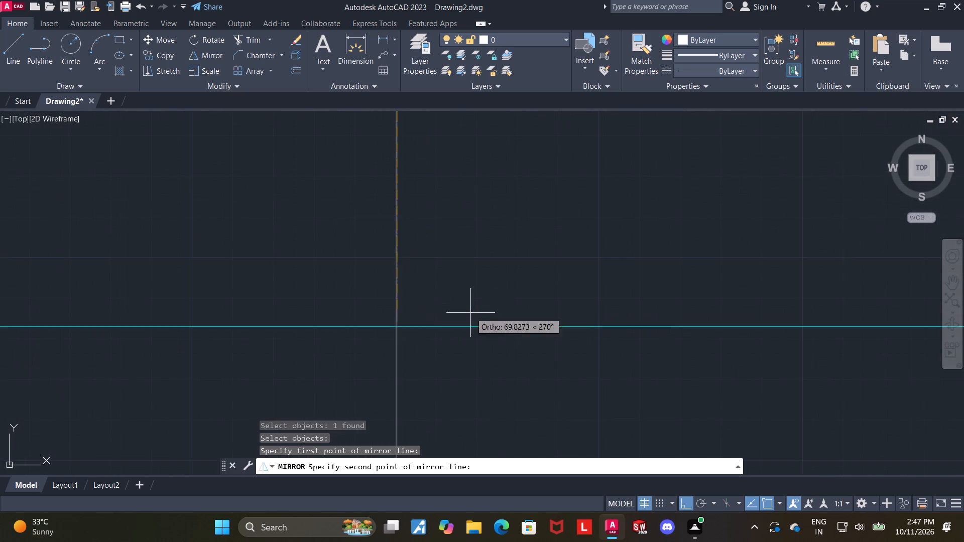
{"action": "scroll", "coordinate": [397, 319], "scroll_direction": "up", "scroll_amount": 4}
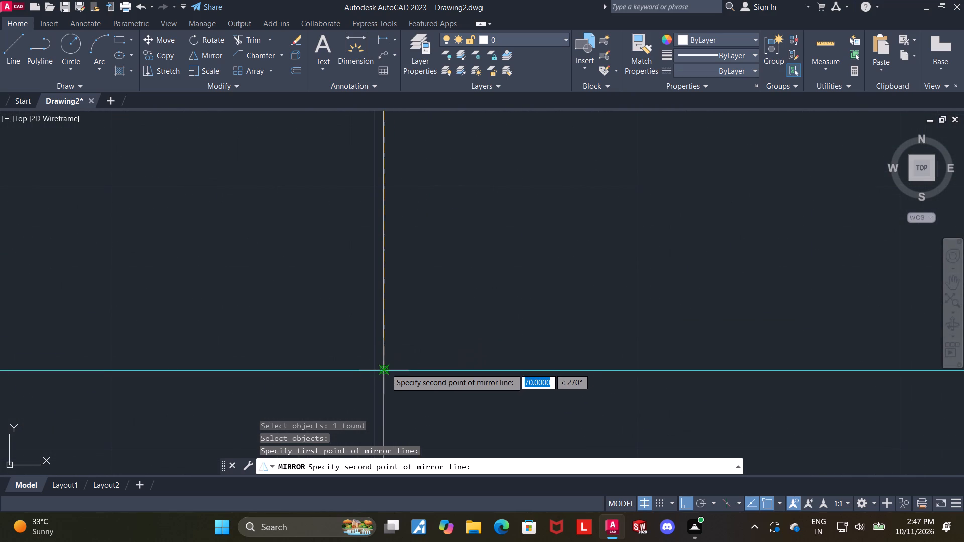
{"action": "left_click", "coordinate": [386, 368]}
{"action": "scroll", "coordinate": [393, 368], "scroll_direction": "down", "scroll_amount": 5}
{"action": "left_click_drag", "start_coordinate": [435, 405], "coordinate": [386, 368]}
{"action": "scroll", "coordinate": [406, 339], "scroll_direction": "down", "scroll_amount": 7}
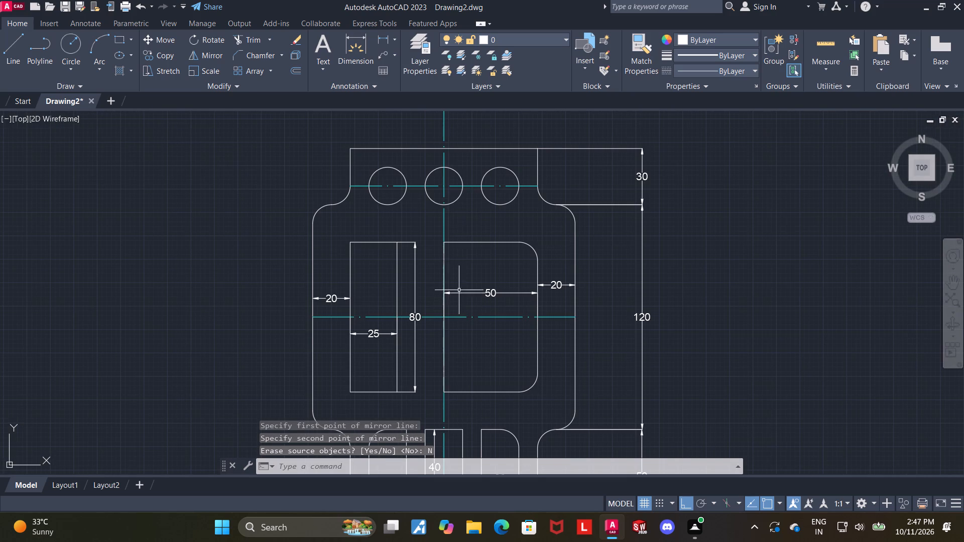
{"action": "scroll", "coordinate": [454, 234], "scroll_direction": "down", "scroll_amount": 1}
{"action": "key", "text": "Escape"}
{"action": "key", "text": "Escape"}
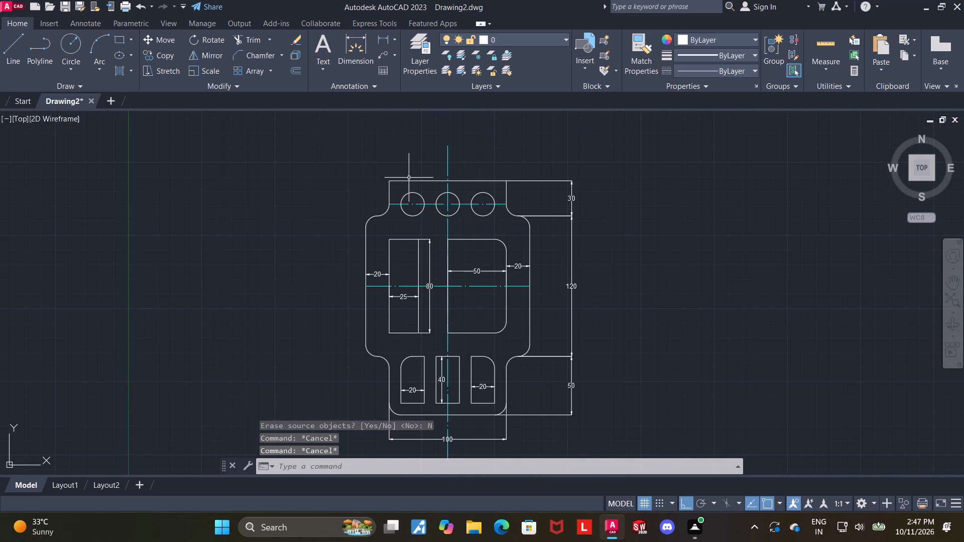
Fillet the top section's upper-left corner with a radius of 10.
{"action": "scroll", "coordinate": [406, 152], "scroll_direction": "up", "scroll_amount": 1}
{"action": "key", "text": "f"}
{"action": "key", "text": "Return"}
{"action": "key", "text": "r"}
{"action": "key", "text": "Return"}
{"action": "key", "text": "1"}
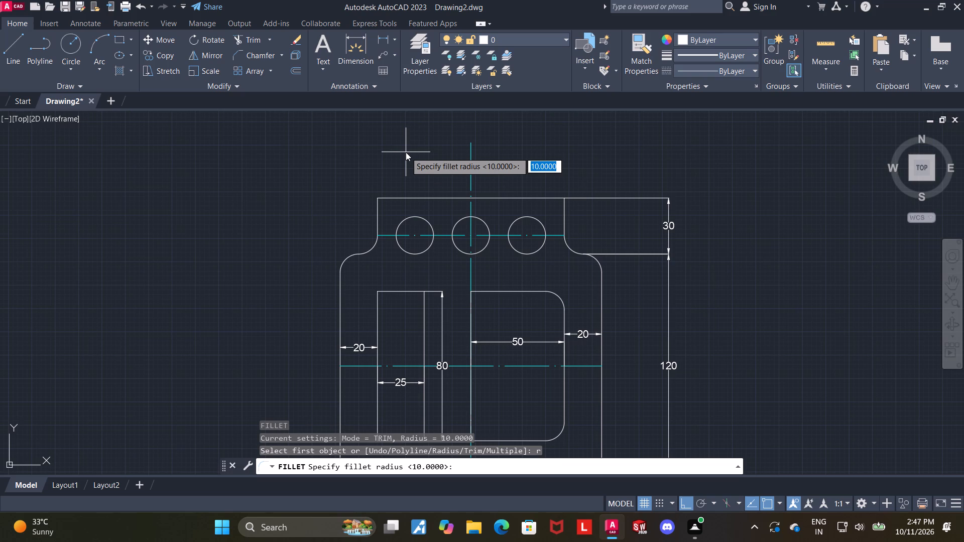
{"action": "key", "text": "0"}
{"action": "key", "text": "Return"}
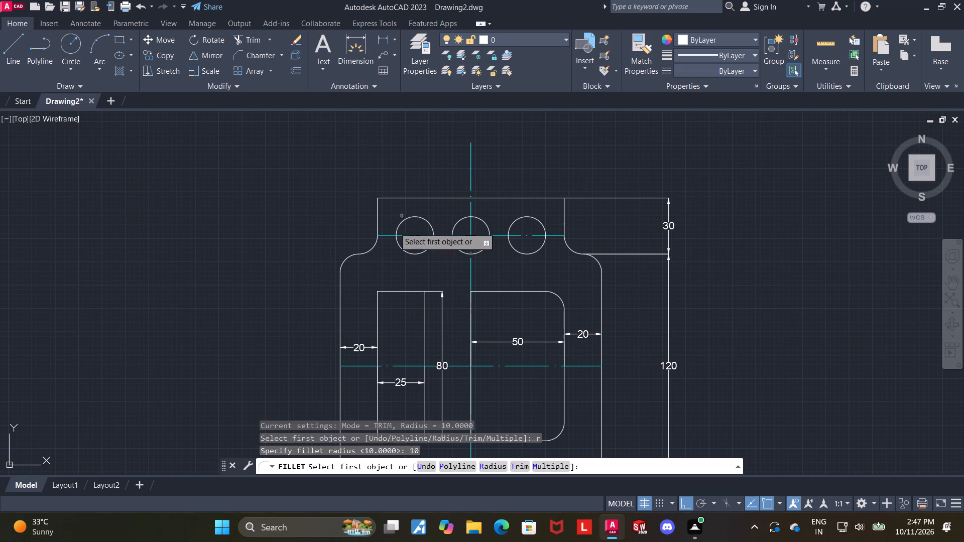
{"action": "left_click", "coordinate": [377, 217]}
{"action": "left_click", "coordinate": [391, 199]}
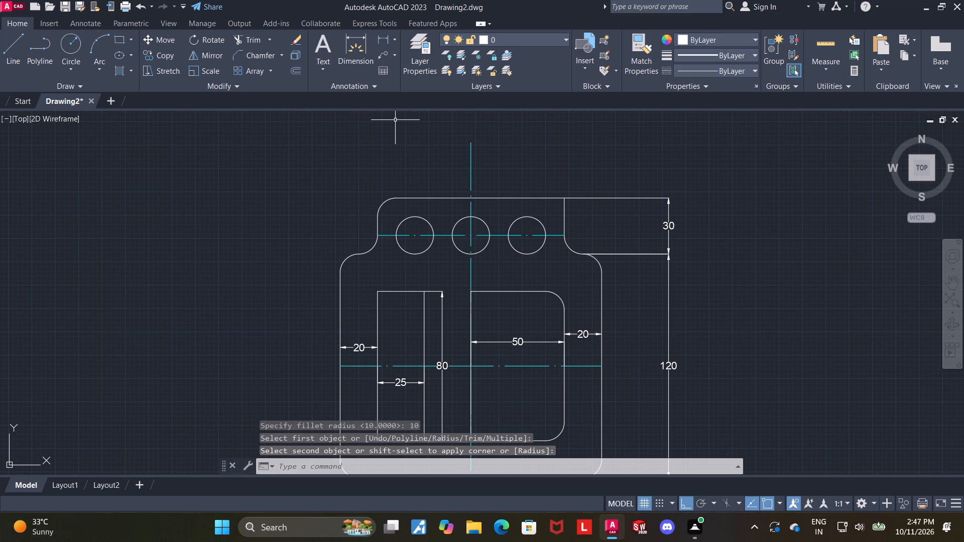
Fillet the top section's upper-right corner with the same radius of 10.
{"action": "key", "text": "f"}
{"action": "key", "text": "Return"}
{"action": "key", "text": "r"}
{"action": "key", "text": "Return"}
{"action": "key", "text": "Return"}
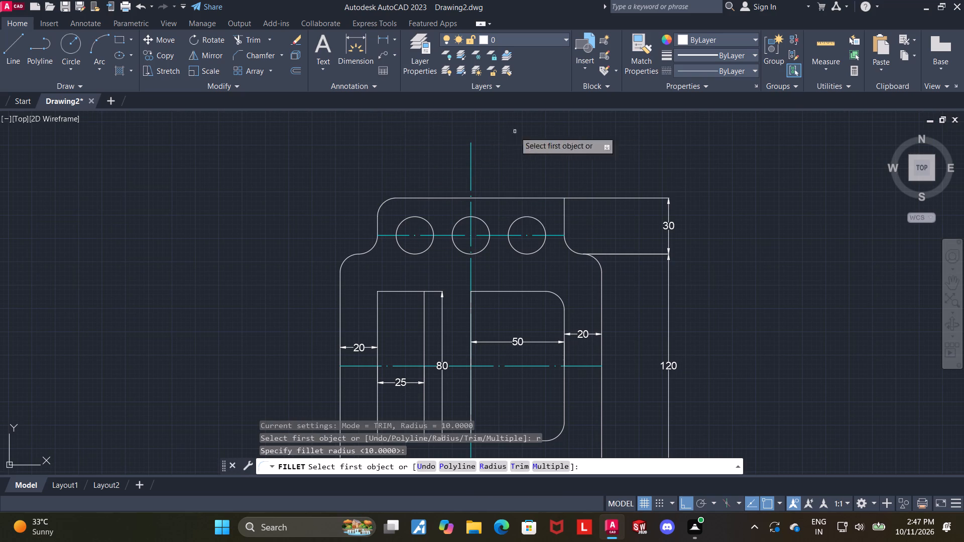
{"action": "left_click", "coordinate": [547, 197]}
{"action": "left_click", "coordinate": [564, 210]}
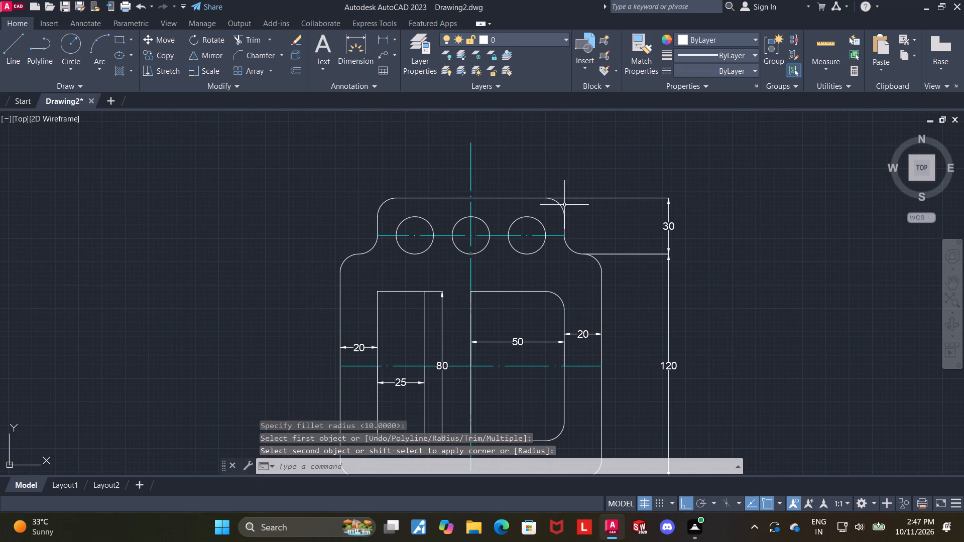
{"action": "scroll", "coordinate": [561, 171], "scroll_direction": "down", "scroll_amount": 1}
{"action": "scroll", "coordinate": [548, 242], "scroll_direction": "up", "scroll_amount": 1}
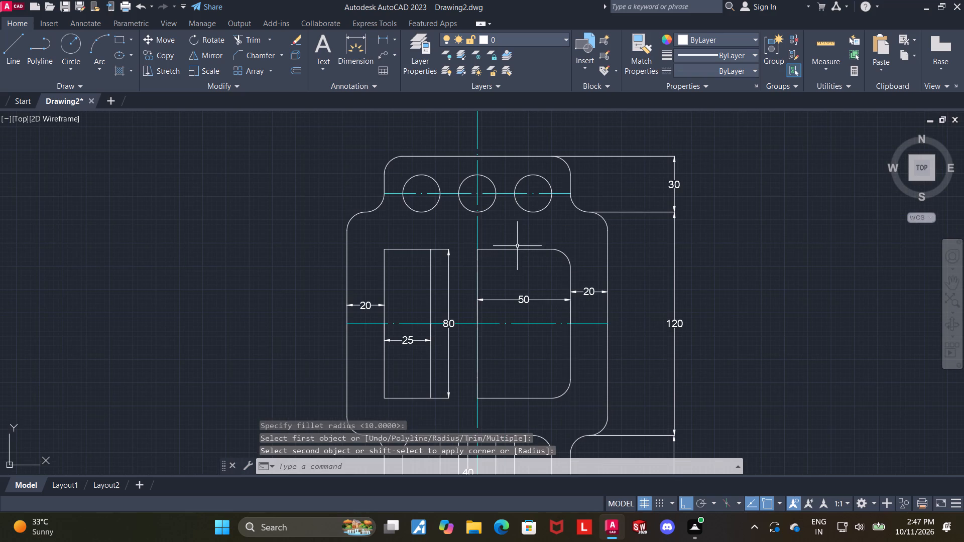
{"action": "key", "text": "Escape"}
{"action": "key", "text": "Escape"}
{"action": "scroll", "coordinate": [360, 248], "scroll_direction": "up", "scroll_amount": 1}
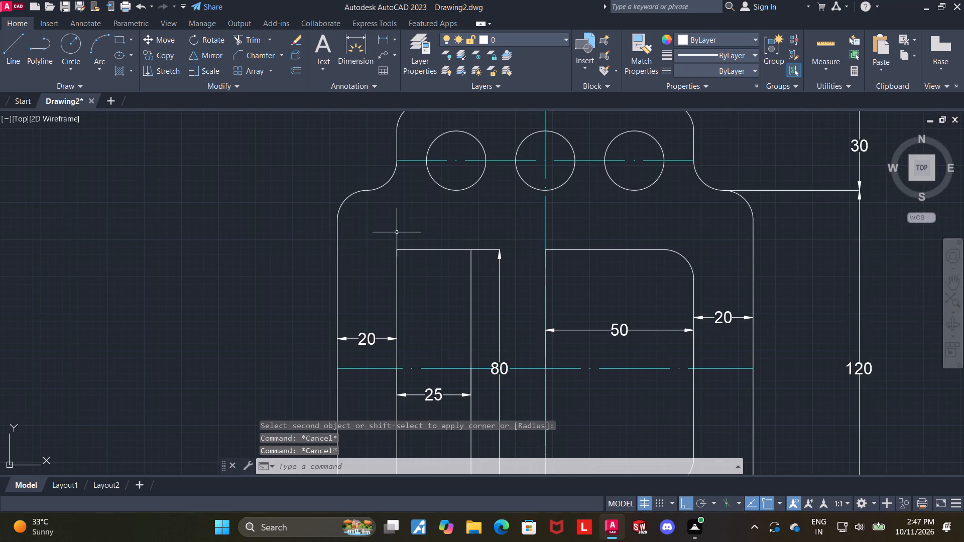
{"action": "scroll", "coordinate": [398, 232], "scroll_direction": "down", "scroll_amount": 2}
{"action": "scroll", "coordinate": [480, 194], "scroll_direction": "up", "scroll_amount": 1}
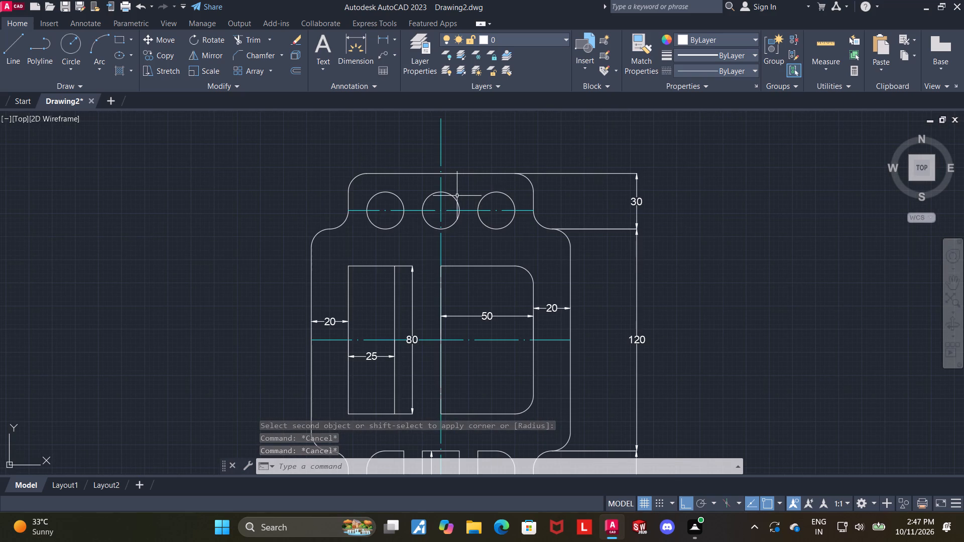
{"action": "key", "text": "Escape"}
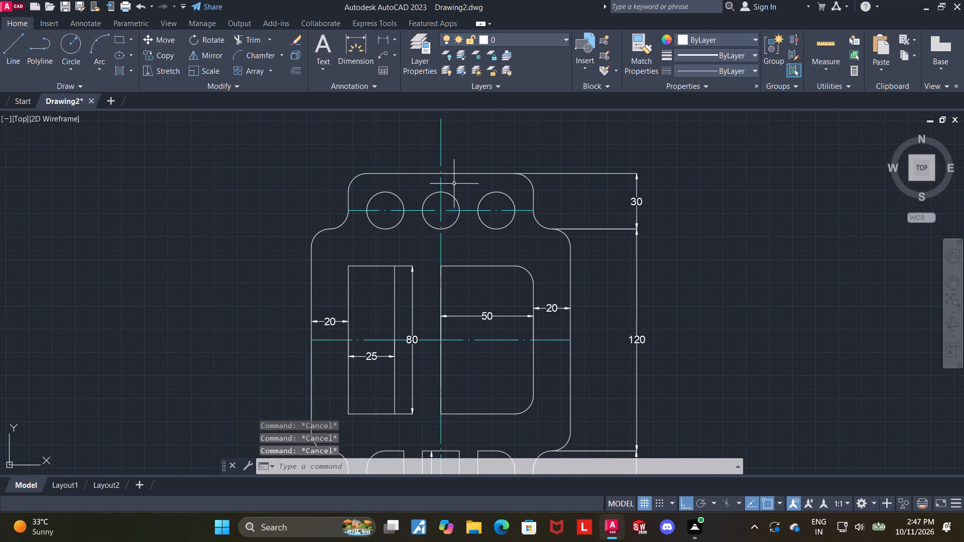
Dimension the vertical gap between the top of the middle circle and the part's top edge.
{"action": "scroll", "coordinate": [453, 185], "scroll_direction": "up", "scroll_amount": 1}
{"action": "left_click", "coordinate": [360, 45]}
{"action": "scroll", "coordinate": [443, 183], "scroll_direction": "up", "scroll_amount": 1}
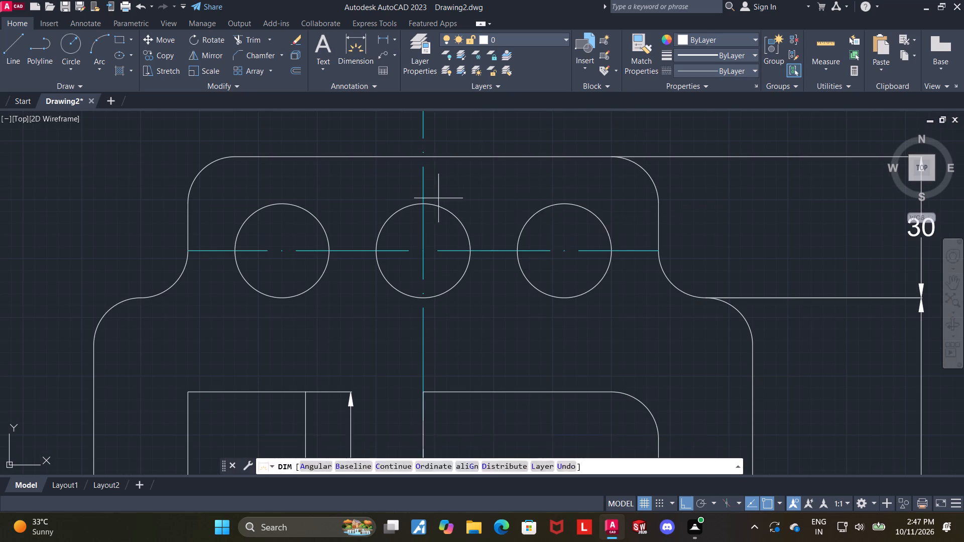
{"action": "left_click", "coordinate": [425, 204]}
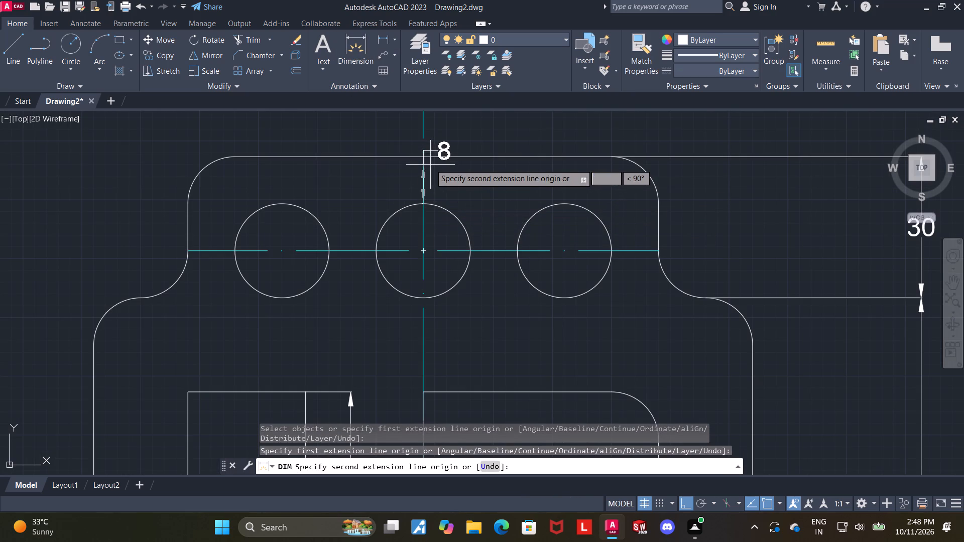
{"action": "left_click", "coordinate": [427, 155]}
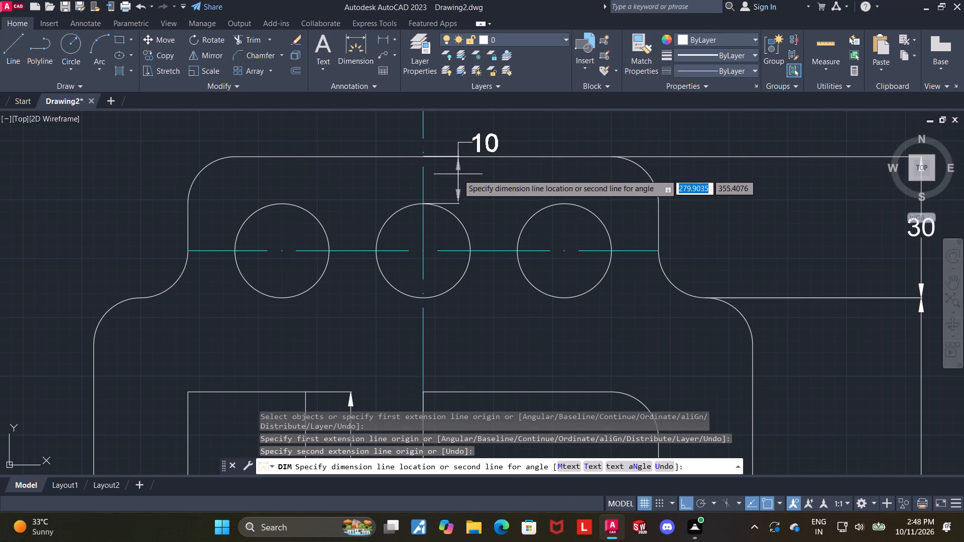
{"action": "left_click", "coordinate": [458, 174]}
{"action": "key", "text": "Escape"}
Delete the horizontal cyan centre line running through the three top circles.
{"action": "left_click", "coordinate": [500, 250]}
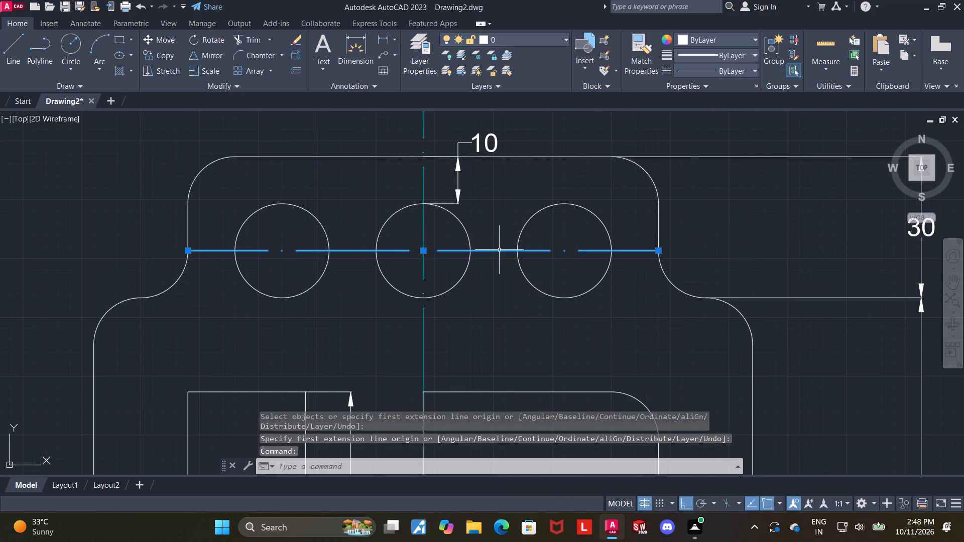
{"action": "key", "text": "Delete"}
{"action": "scroll", "coordinate": [506, 275], "scroll_direction": "down", "scroll_amount": 1}
{"action": "key", "text": "Escape"}
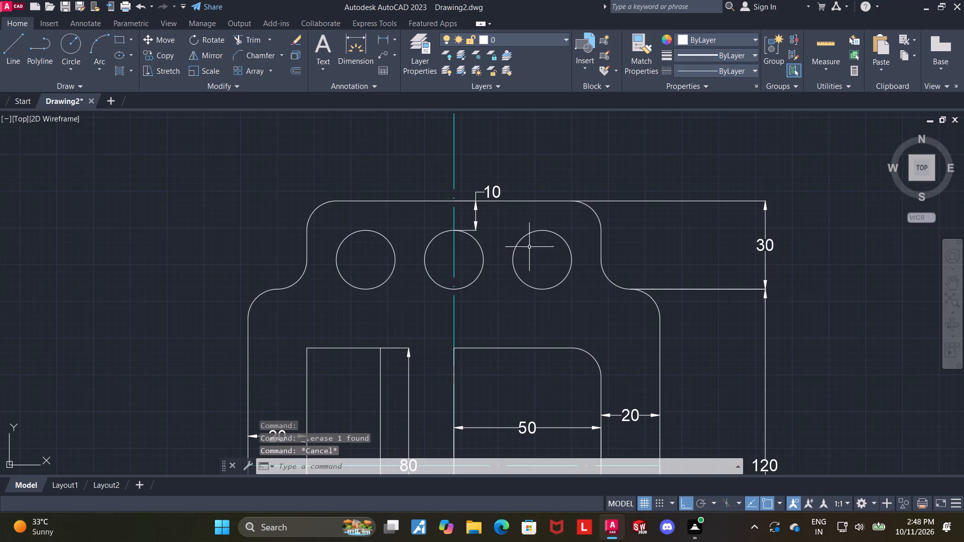
{"action": "key", "text": "Escape"}
Dimension the horizontal gap between the middle and right circles, placing the dimension below them.
{"action": "left_click", "coordinate": [360, 48]}
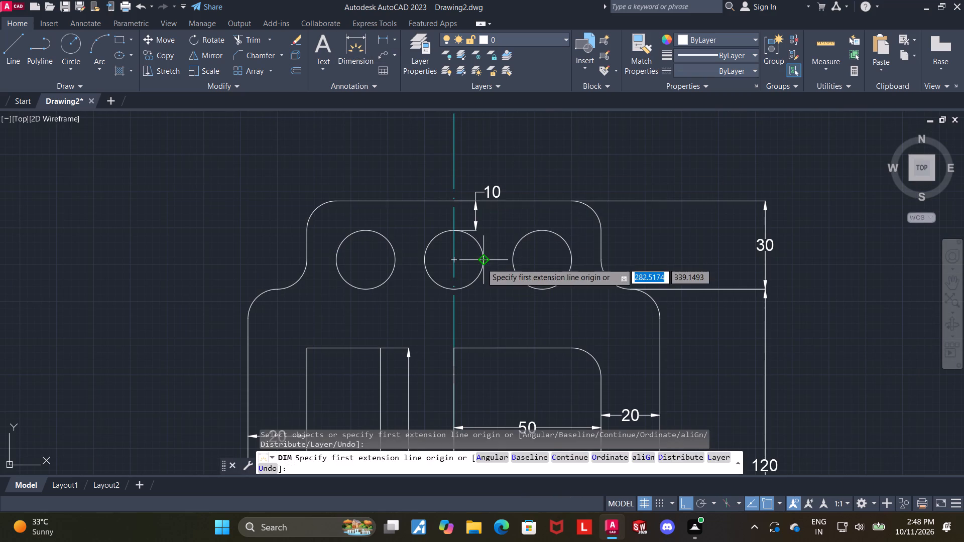
{"action": "left_click", "coordinate": [481, 263]}
{"action": "left_click", "coordinate": [514, 261]}
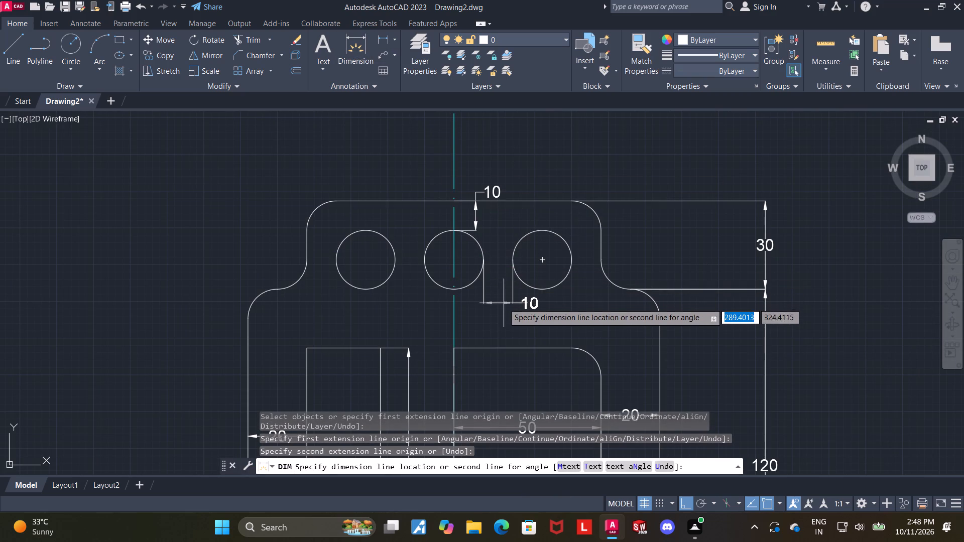
{"action": "left_click", "coordinate": [504, 313]}
{"action": "key", "text": "Escape"}
{"action": "key", "text": "Escape"}
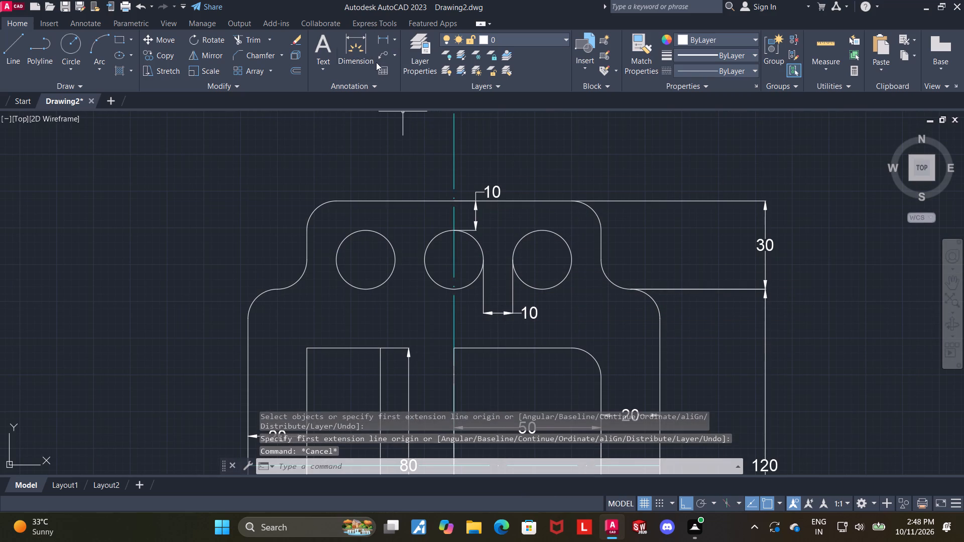
Add a radius dimension to the left top circle, placed just below it.
{"action": "left_click", "coordinate": [362, 49]}
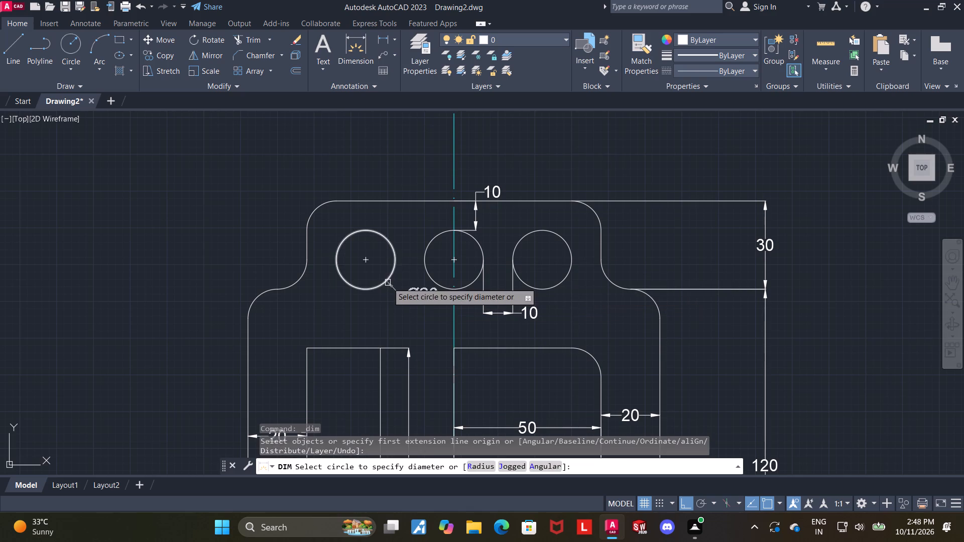
{"action": "left_click", "coordinate": [386, 283]}
{"action": "key", "text": "r"}
{"action": "key", "text": "Return"}
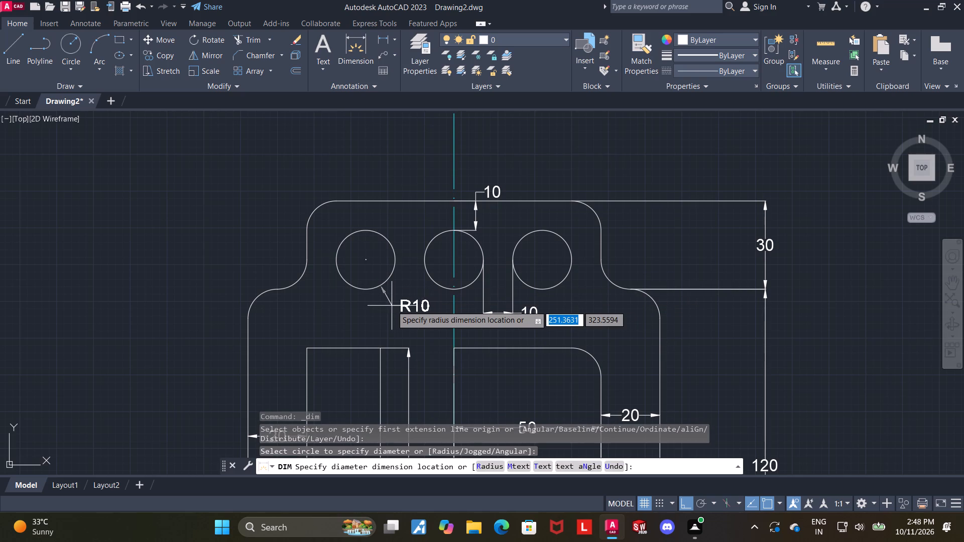
{"action": "left_click", "coordinate": [392, 306]}
{"action": "key", "text": "Escape"}
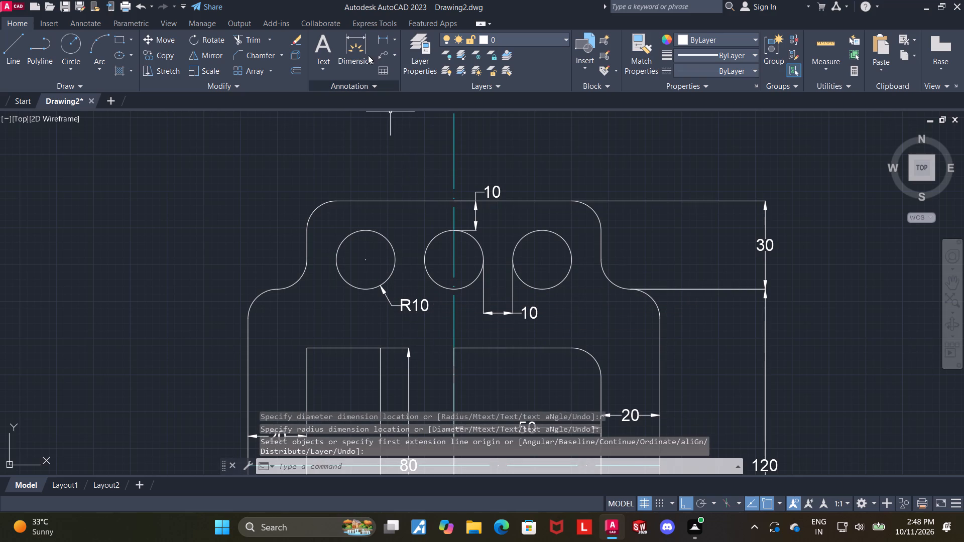
Add a radius dimension to the concave fillet at the left step below the top section.
{"action": "left_click", "coordinate": [366, 43]}
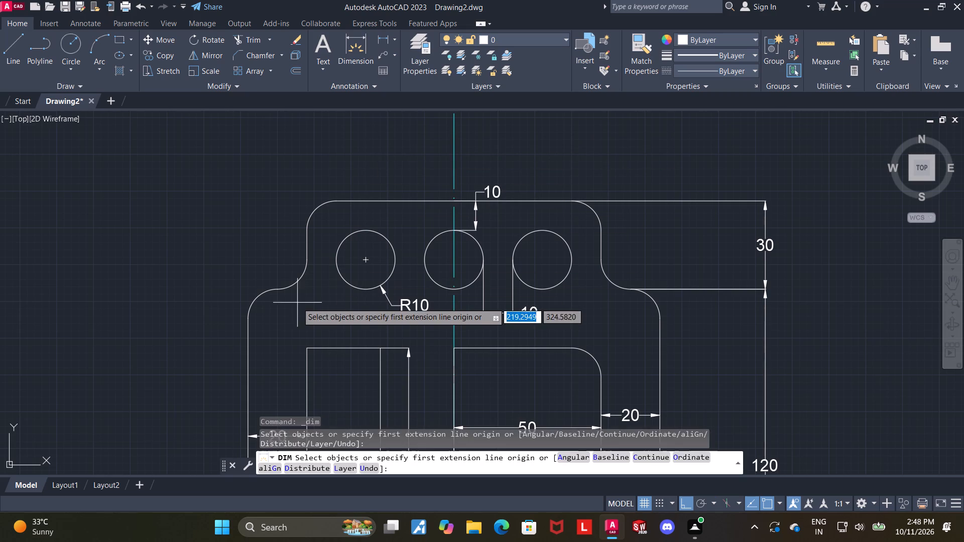
{"action": "left_click", "coordinate": [292, 287]}
{"action": "left_click", "coordinate": [305, 301]}
{"action": "key", "text": "Escape"}
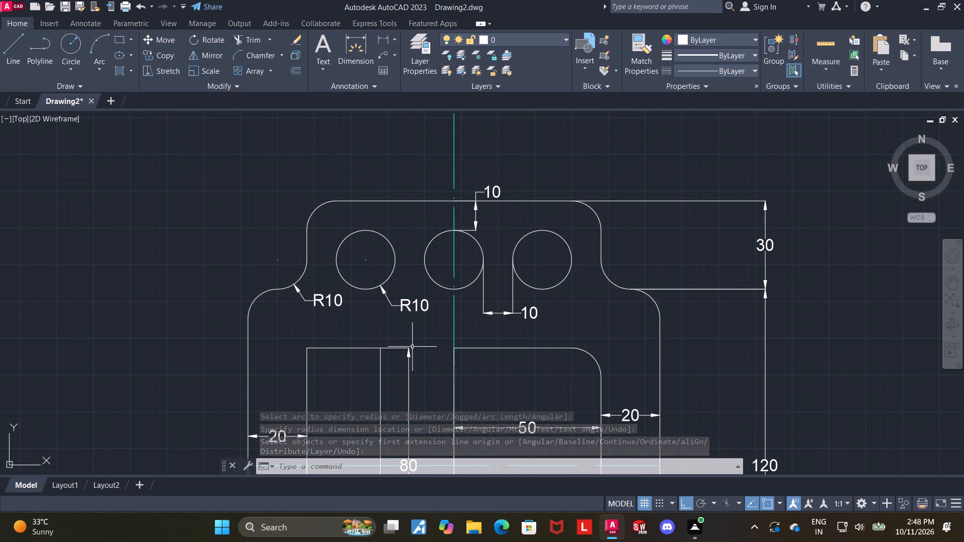
{"action": "key", "text": "Escape"}
Add a radius dimension to the rounded upper corner of the lower-left cutout, placed above it.
{"action": "scroll", "coordinate": [431, 328], "scroll_direction": "down", "scroll_amount": 3}
{"action": "middle_click_drag", "start_coordinate": [555, 374], "coordinate": [583, 300]}
{"action": "scroll", "coordinate": [462, 317], "scroll_direction": "up", "scroll_amount": 1}
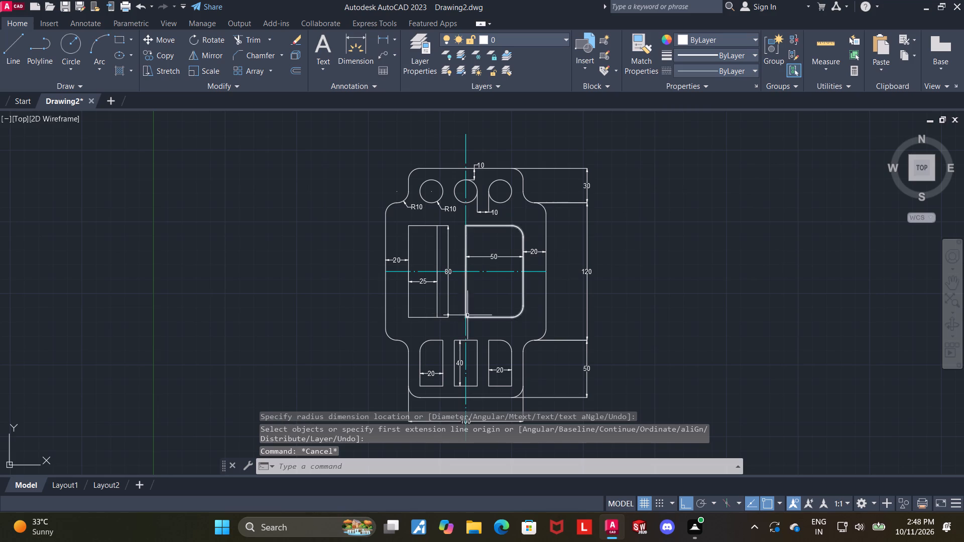
{"action": "scroll", "coordinate": [460, 306], "scroll_direction": "up", "scroll_amount": 1}
{"action": "scroll", "coordinate": [661, 332], "scroll_direction": "down", "scroll_amount": 1}
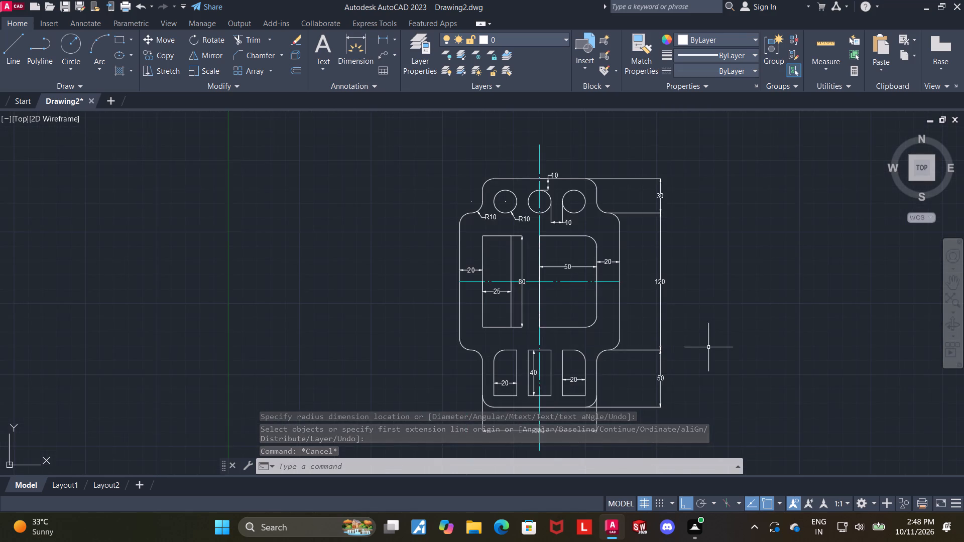
{"action": "middle_click_drag", "start_coordinate": [718, 325], "coordinate": [724, 291]}
{"action": "scroll", "coordinate": [584, 350], "scroll_direction": "up", "scroll_amount": 2}
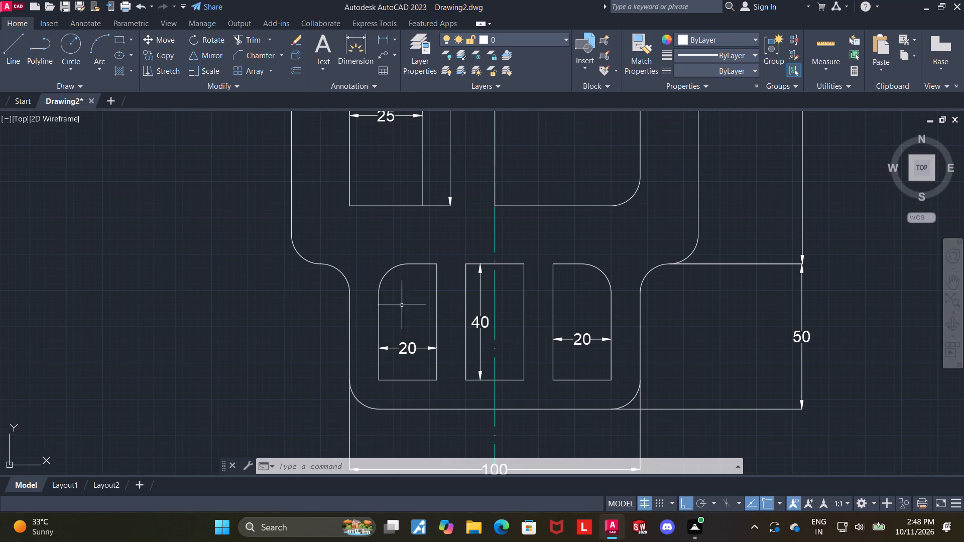
{"action": "left_click", "coordinate": [343, 43]}
{"action": "left_click", "coordinate": [397, 266]}
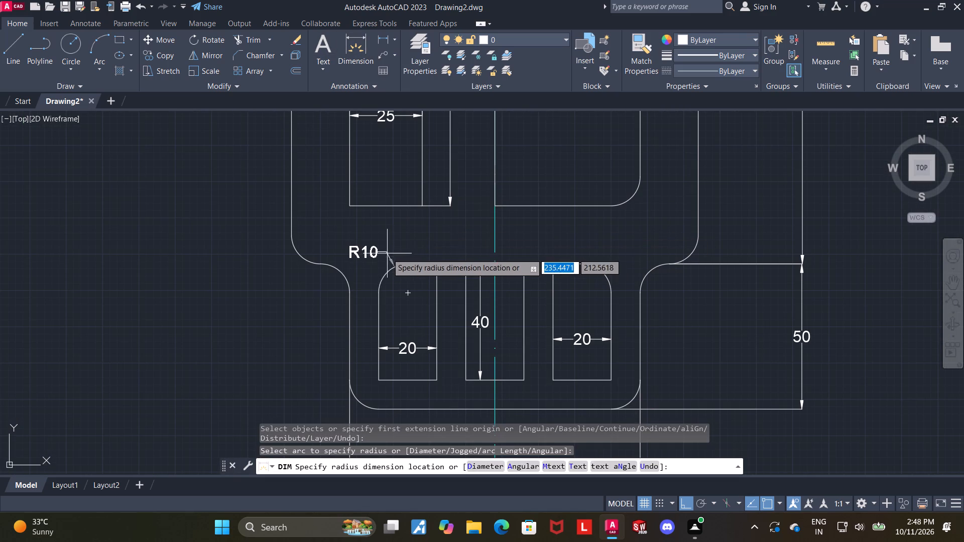
{"action": "left_click", "coordinate": [384, 243]}
{"action": "key", "text": "Escape"}
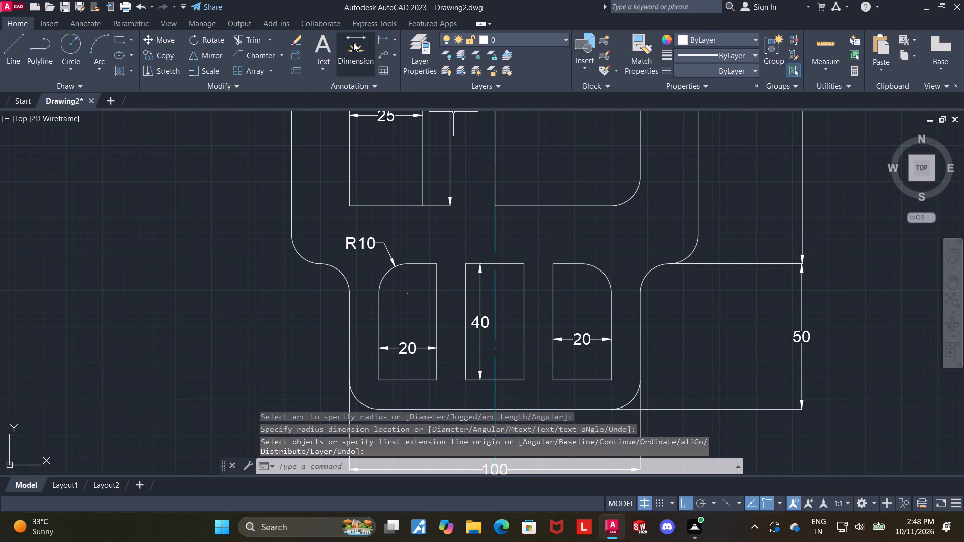
Add a radius dimension to the outline's bottom-left corner fillet, placed outside the part.
{"action": "left_click", "coordinate": [353, 43]}
{"action": "scroll", "coordinate": [397, 145], "scroll_direction": "down", "scroll_amount": 2}
{"action": "middle_click_drag", "start_coordinate": [456, 272], "coordinate": [452, 218]}
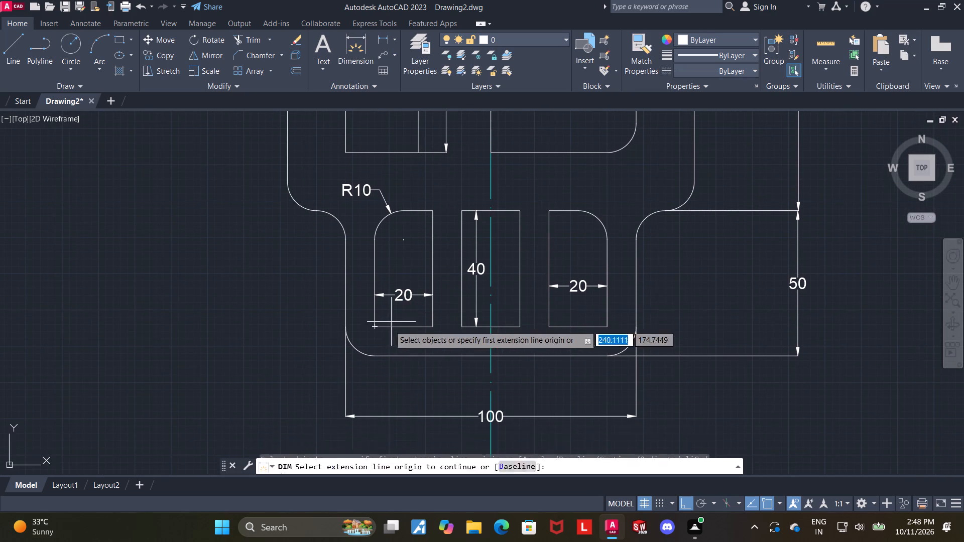
{"action": "scroll", "coordinate": [381, 340], "scroll_direction": "up", "scroll_amount": 2}
{"action": "middle_click_drag", "start_coordinate": [377, 359], "coordinate": [389, 274]}
{"action": "scroll", "coordinate": [344, 279], "scroll_direction": "up", "scroll_amount": 1}
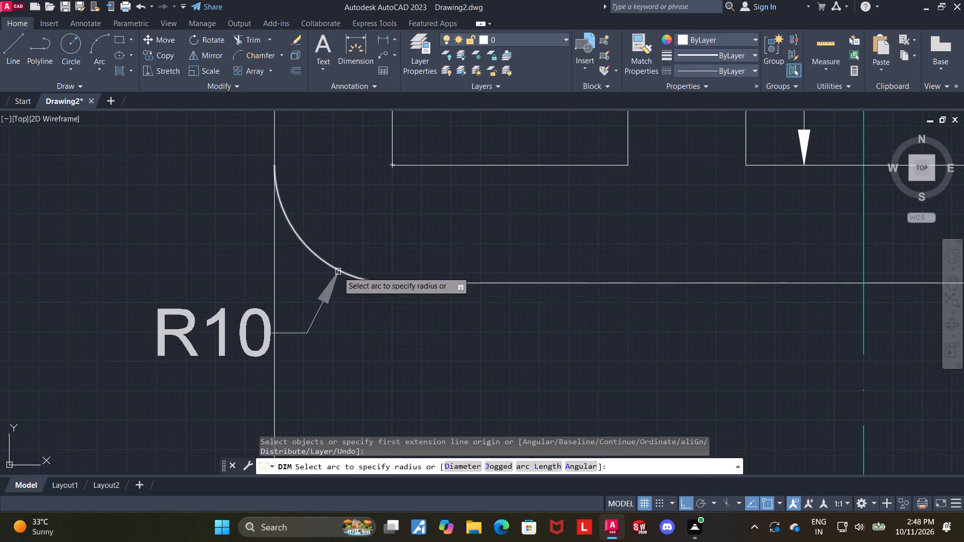
{"action": "left_click", "coordinate": [338, 272]}
{"action": "left_click", "coordinate": [218, 278]}
{"action": "key", "text": "Escape"}
Move the text of the dimension between the middle circle and the top edge further above the part.
{"action": "scroll", "coordinate": [220, 280], "scroll_direction": "down", "scroll_amount": 4}
{"action": "scroll", "coordinate": [331, 279], "scroll_direction": "down", "scroll_amount": 2}
{"action": "middle_click_drag", "start_coordinate": [508, 251], "coordinate": [532, 281]}
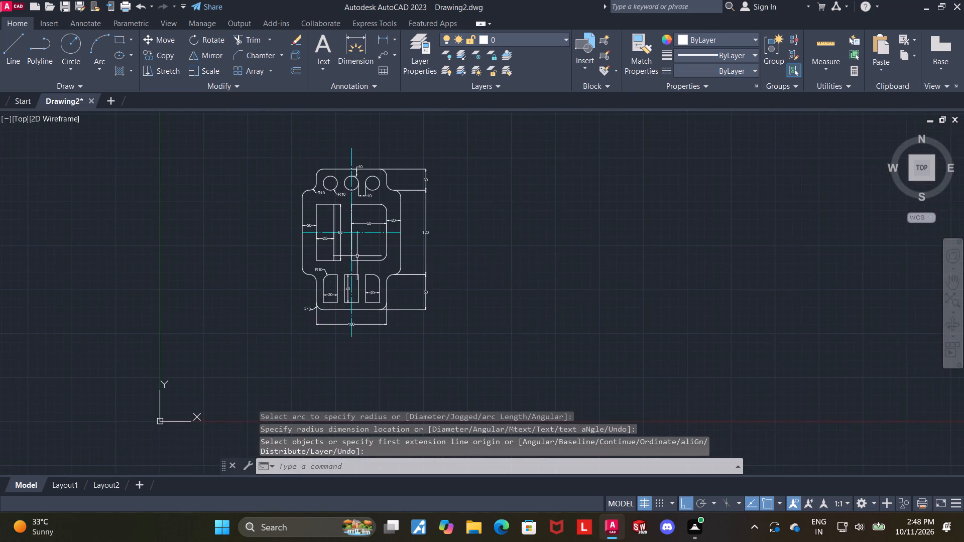
{"action": "scroll", "coordinate": [334, 246], "scroll_direction": "up", "scroll_amount": 1}
{"action": "middle_click_drag", "start_coordinate": [503, 229], "coordinate": [520, 249]}
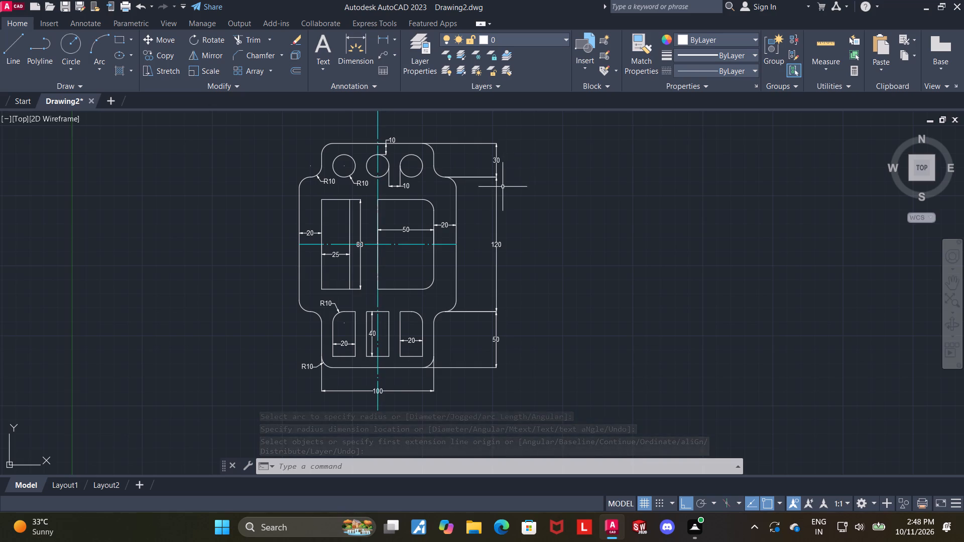
{"action": "middle_click_drag", "start_coordinate": [504, 188], "coordinate": [545, 278]}
{"action": "scroll", "coordinate": [431, 226], "scroll_direction": "up", "scroll_amount": 3}
{"action": "key", "text": "Escape"}
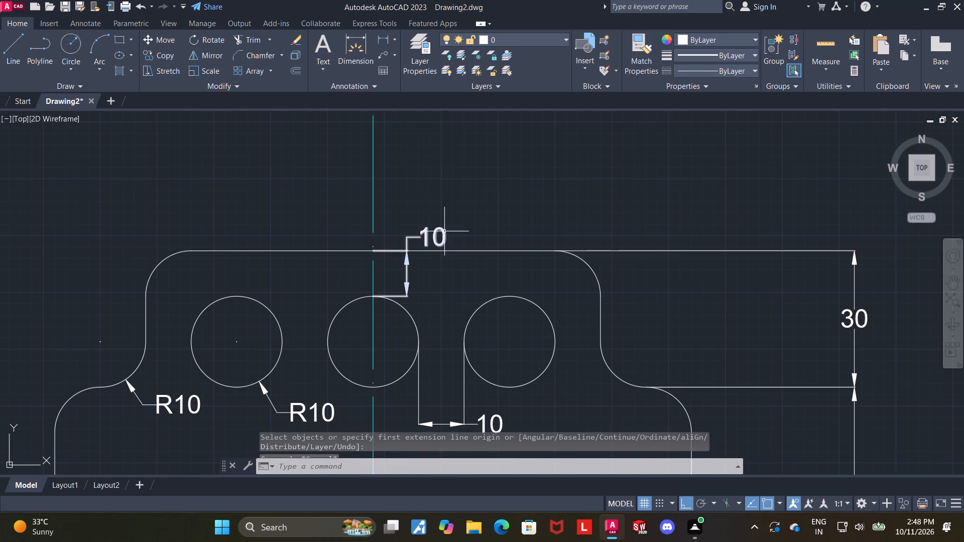
{"action": "left_click", "coordinate": [437, 236]}
{"action": "left_click", "coordinate": [436, 204]}
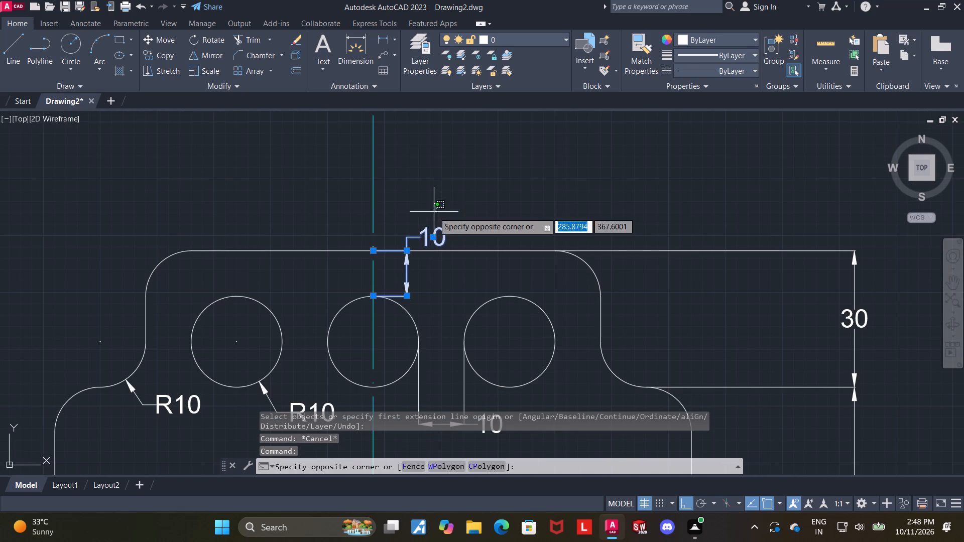
{"action": "key", "text": "Escape"}
{"action": "left_click", "coordinate": [432, 237]}
{"action": "left_click", "coordinate": [439, 182]}
{"action": "key", "text": "Escape"}
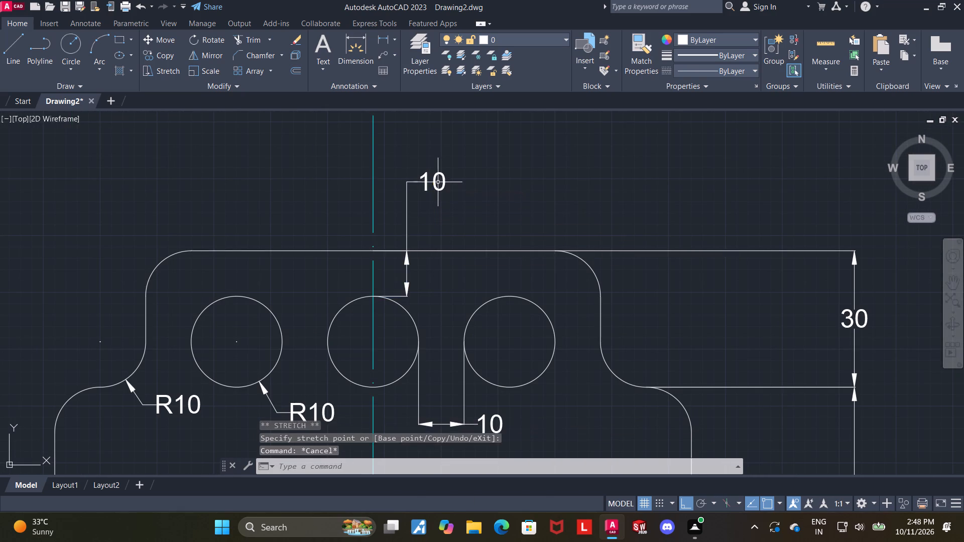
Examine the whole dimensioned part drawing, including the lower cutouts and bottom edge.
{"action": "scroll", "coordinate": [438, 193], "scroll_direction": "down", "scroll_amount": 2}
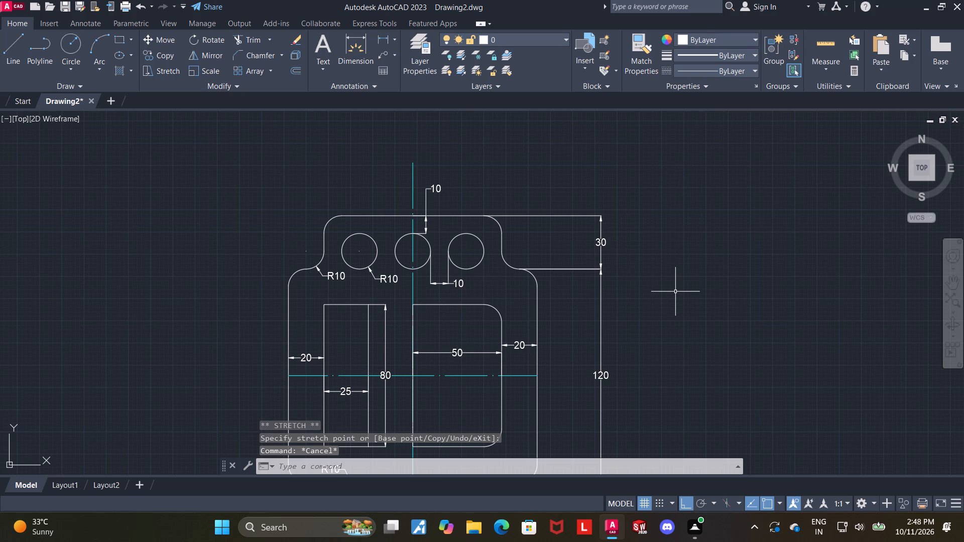
{"action": "middle_click_drag", "start_coordinate": [673, 301], "coordinate": [680, 284]}
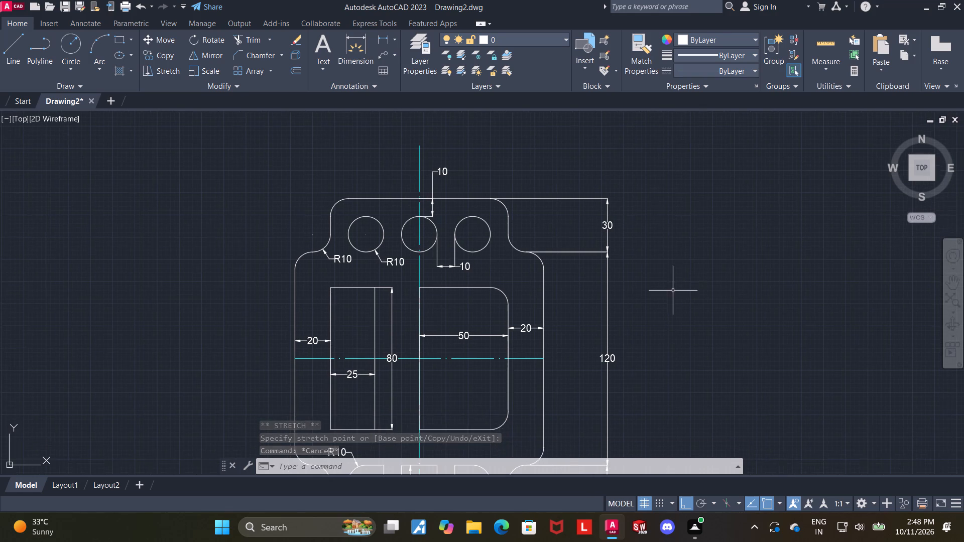
{"action": "scroll", "coordinate": [673, 291], "scroll_direction": "down", "scroll_amount": 1}
{"action": "middle_click_drag", "start_coordinate": [678, 305], "coordinate": [680, 244]}
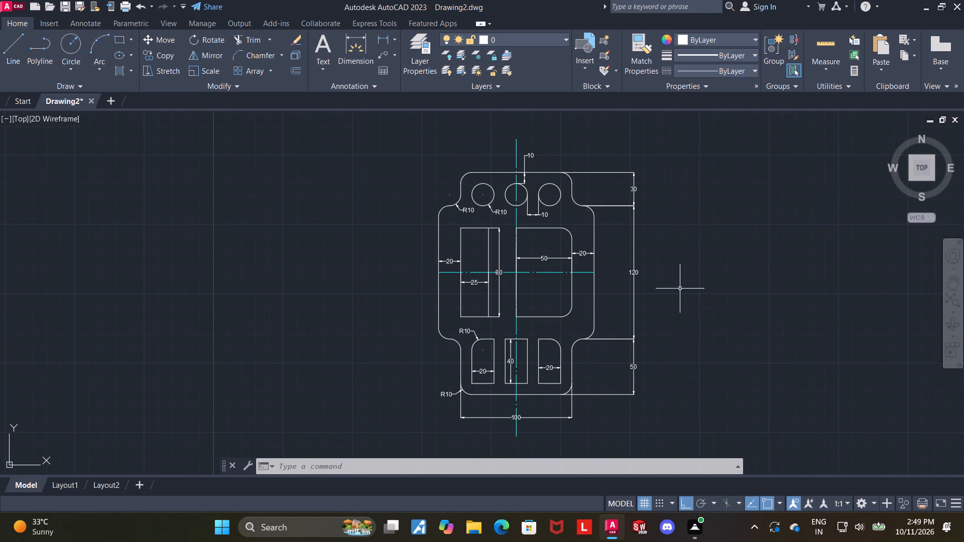
{"action": "middle_click_drag", "start_coordinate": [680, 289], "coordinate": [669, 249]}
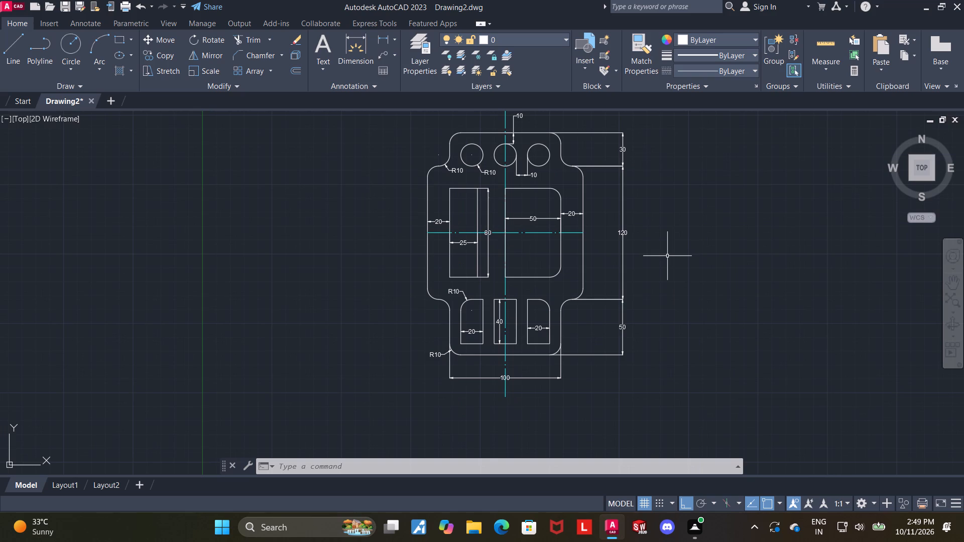
{"action": "middle_click_drag", "start_coordinate": [667, 257], "coordinate": [681, 287]}
{"action": "middle_click_drag", "start_coordinate": [686, 294], "coordinate": [686, 281]}
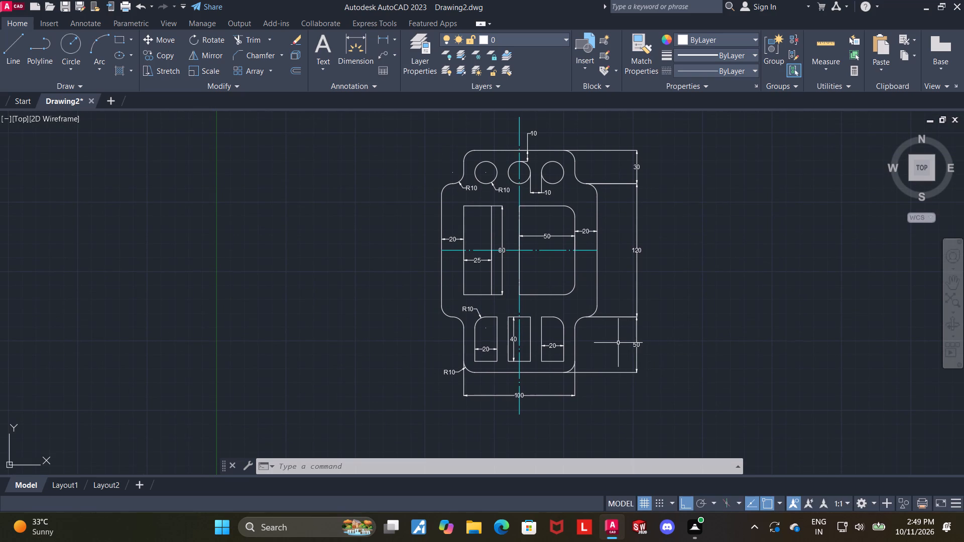
{"action": "scroll", "coordinate": [600, 361], "scroll_direction": "up", "scroll_amount": 1}
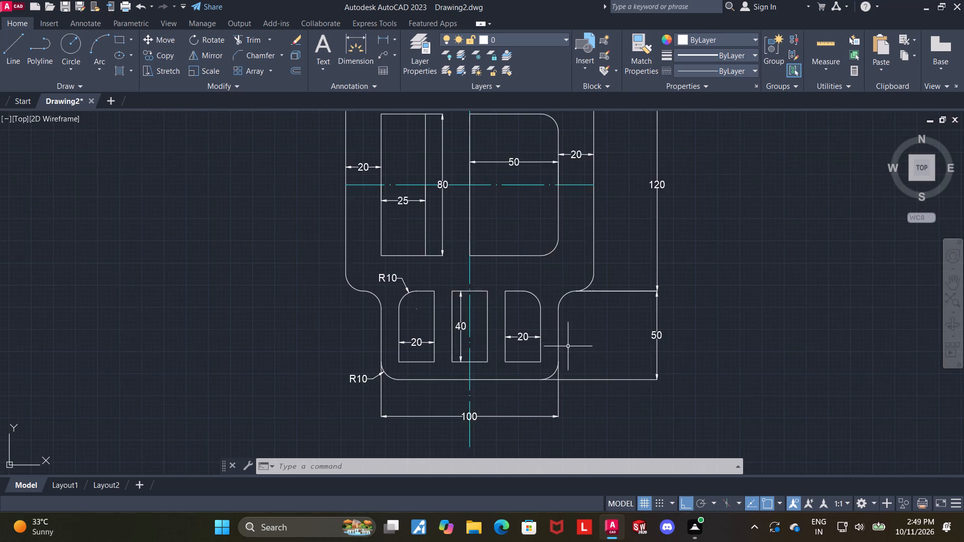
Delete the inner fillet arc at the outline's lower-right step, above the bottom section's right edge.
{"action": "scroll", "coordinate": [568, 346], "scroll_direction": "up", "scroll_amount": 1}
{"action": "left_click", "coordinate": [560, 267]}
{"action": "key", "text": "Delete"}
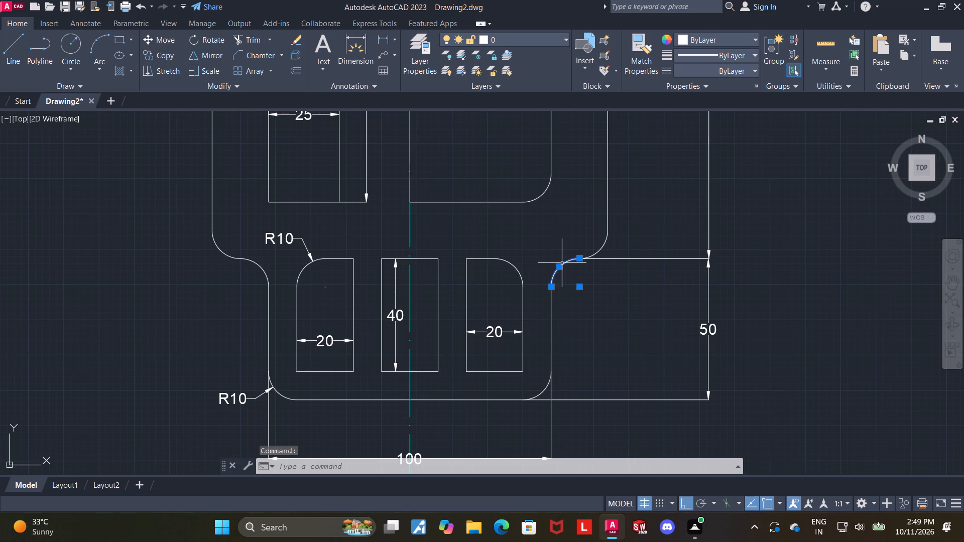
{"action": "key", "text": "Delete"}
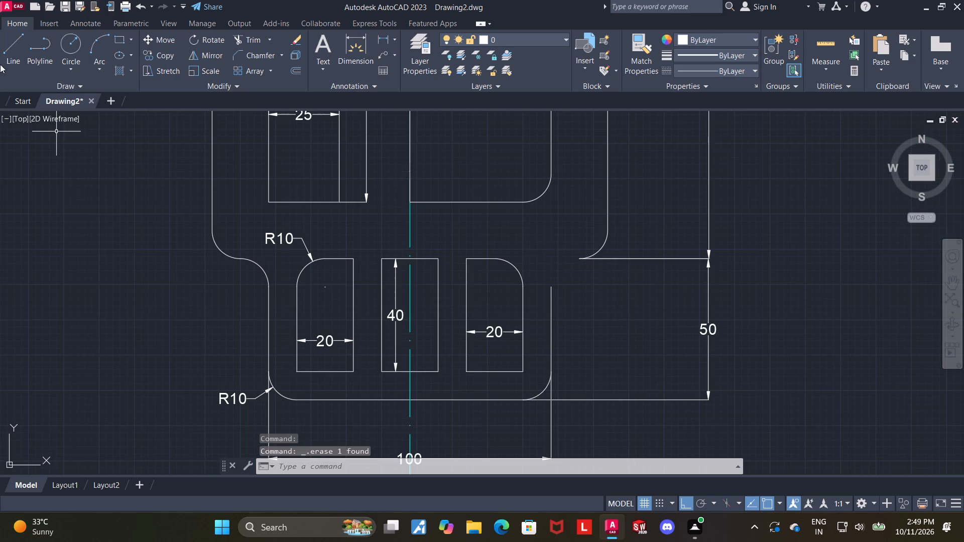
Draw a vertical line about 20 long up from the lower-right edge and a horizontal line about 18 long inward from the remaining arc.
{"action": "left_click", "coordinate": [3, 40]}
{"action": "left_click", "coordinate": [549, 286]}
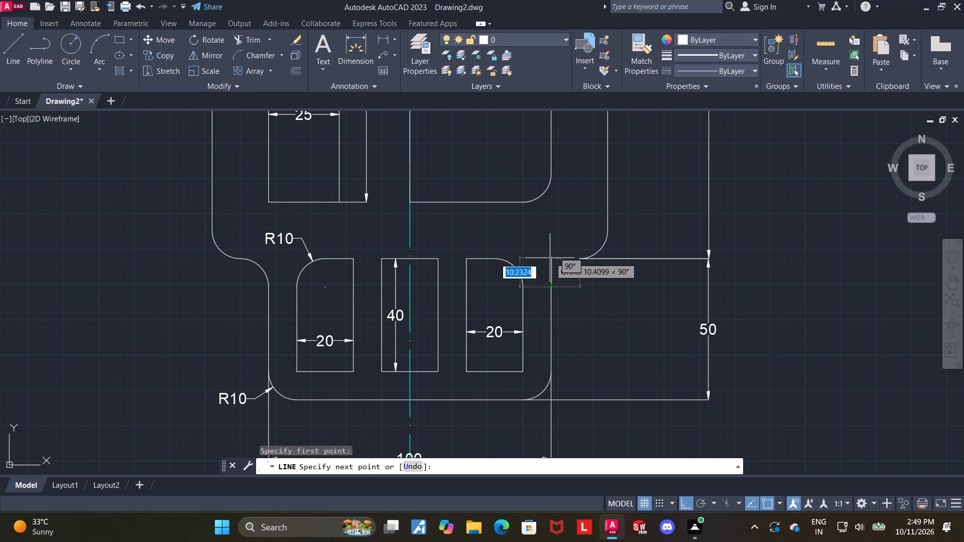
{"action": "left_click", "coordinate": [549, 230]}
{"action": "key", "text": "Escape"}
{"action": "left_click", "coordinate": [11, 59]}
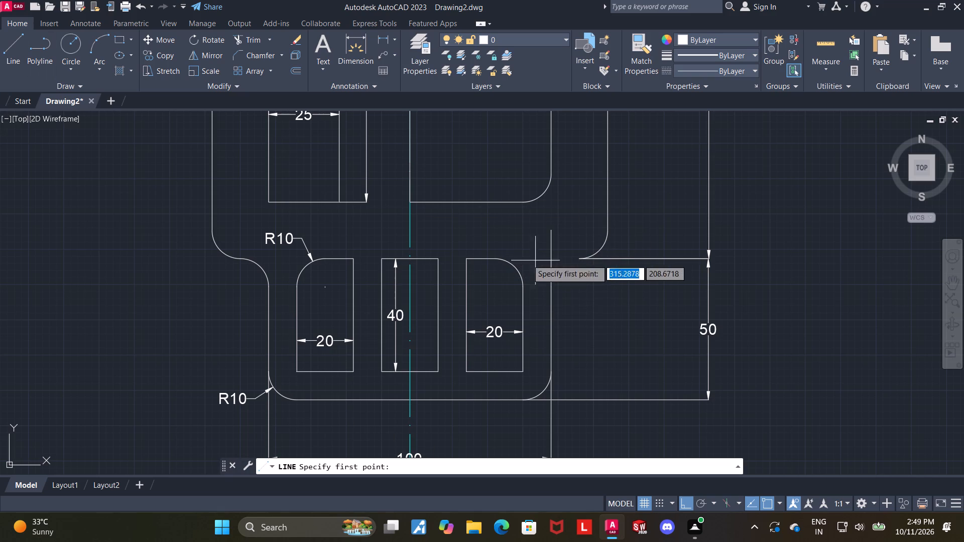
{"action": "left_click", "coordinate": [578, 260]}
{"action": "left_click", "coordinate": [527, 258]}
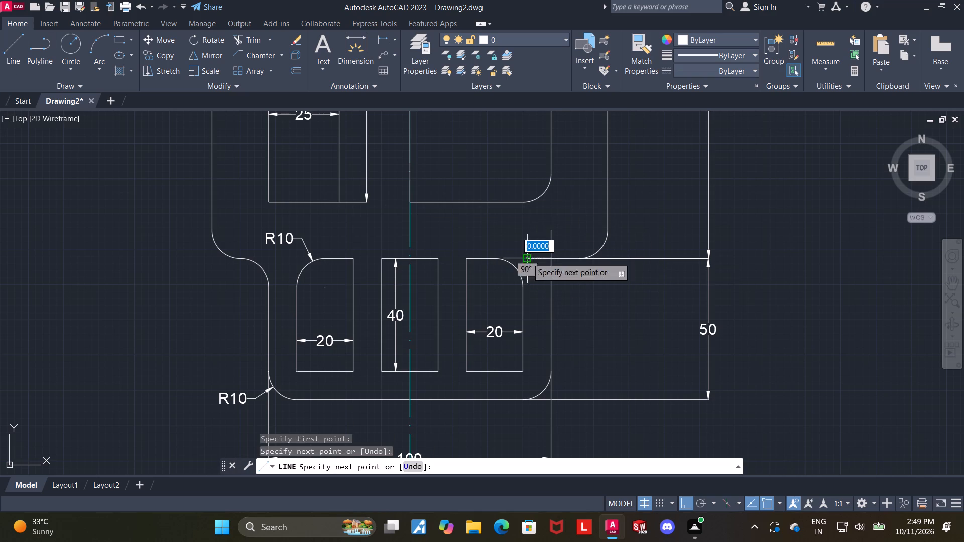
{"action": "key", "text": "Escape"}
{"action": "key", "text": "Escape"}
{"action": "key", "text": "Escape"}
Trim the overshooting ends of the two new lines so they meet in a square corner at the lower-right step.
{"action": "left_click", "coordinate": [256, 35]}
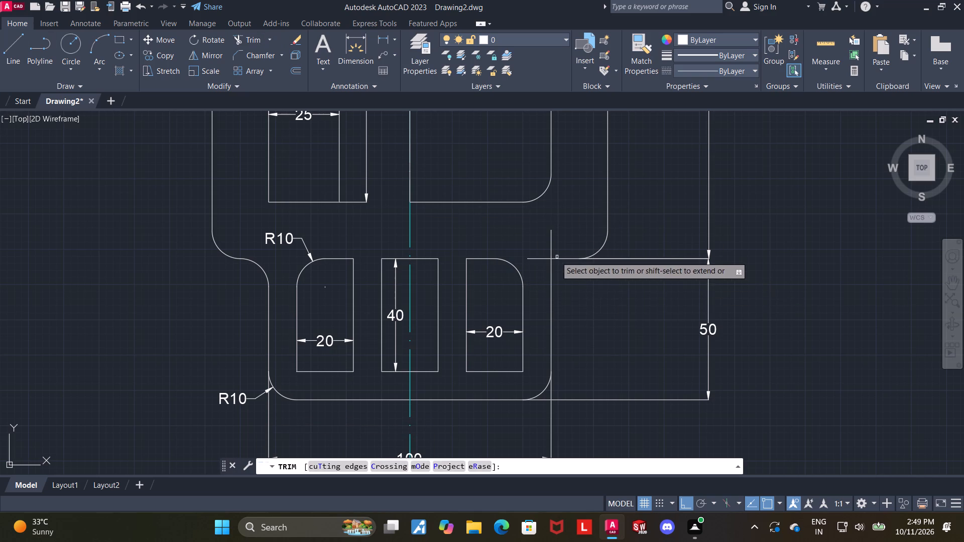
{"action": "left_click", "coordinate": [547, 248]}
{"action": "left_click", "coordinate": [552, 249]}
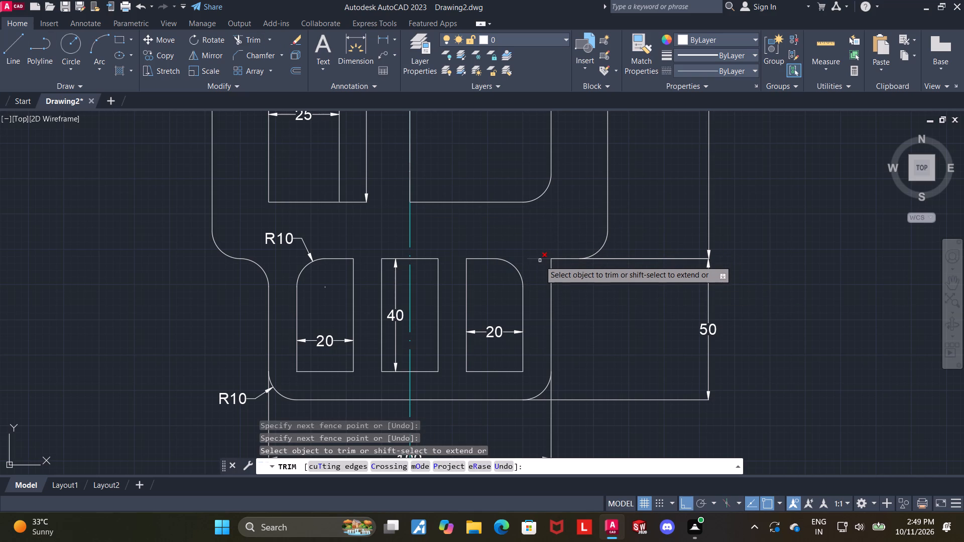
{"action": "left_click", "coordinate": [540, 256]}
{"action": "key", "text": "Escape"}
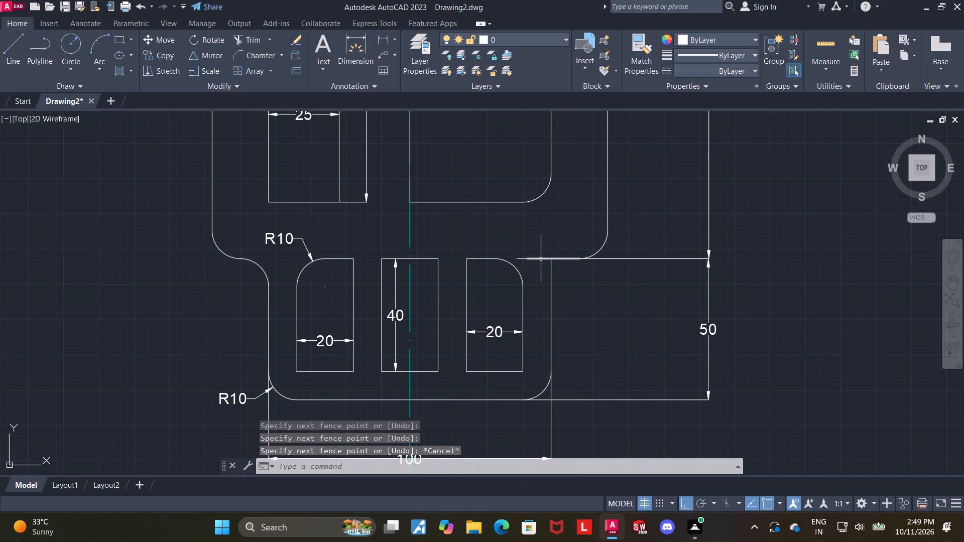
{"action": "left_click", "coordinate": [541, 260]}
{"action": "key", "text": "Escape"}
{"action": "left_click", "coordinate": [252, 43]}
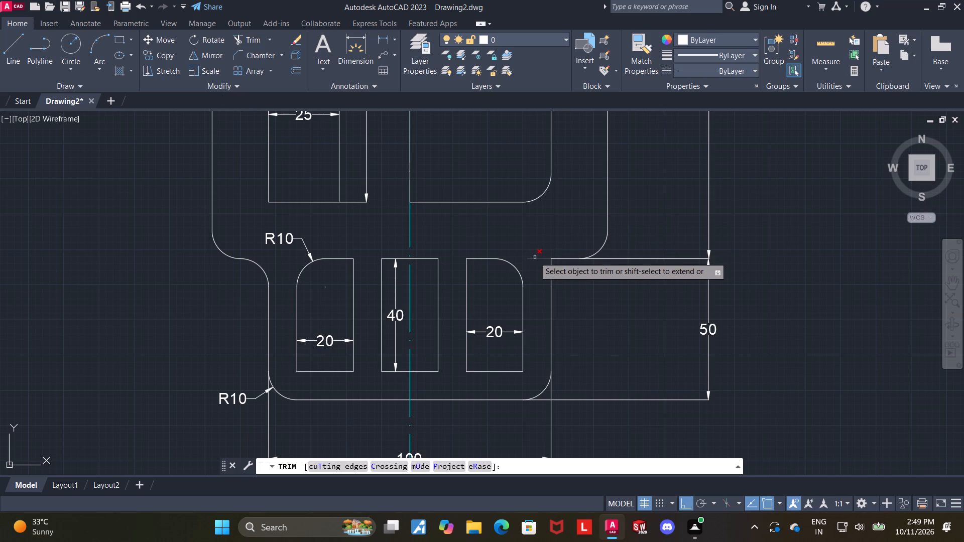
{"action": "left_click", "coordinate": [535, 257]}
Remove the remaining outer fillet arc at the outline's lower-right step with Trim.
{"action": "left_click", "coordinate": [604, 245]}
{"action": "key", "text": "Escape"}
{"action": "left_click", "coordinate": [3, 43]}
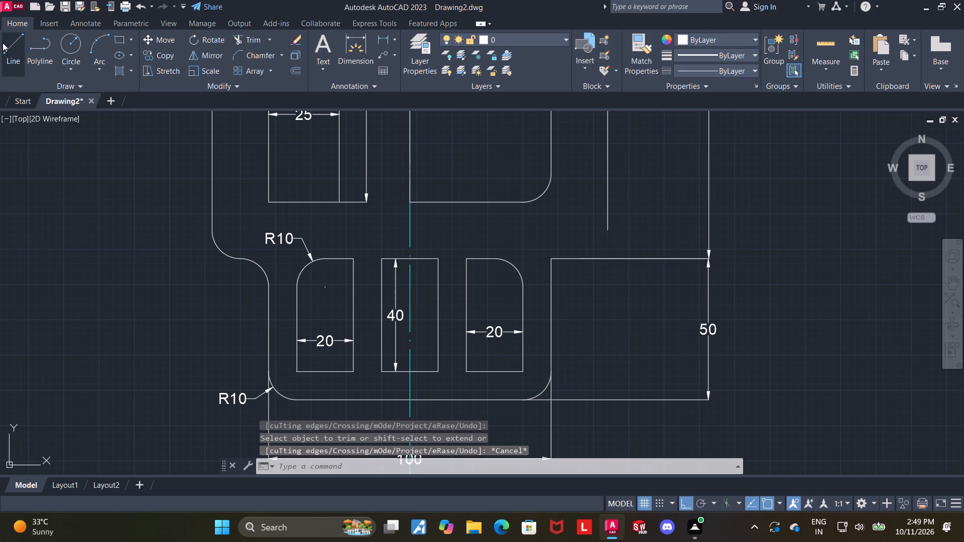
{"action": "key", "text": "Escape"}
Delete the 50 and 120 vertical dimensions along the right side of the part.
{"action": "left_click", "coordinate": [708, 332]}
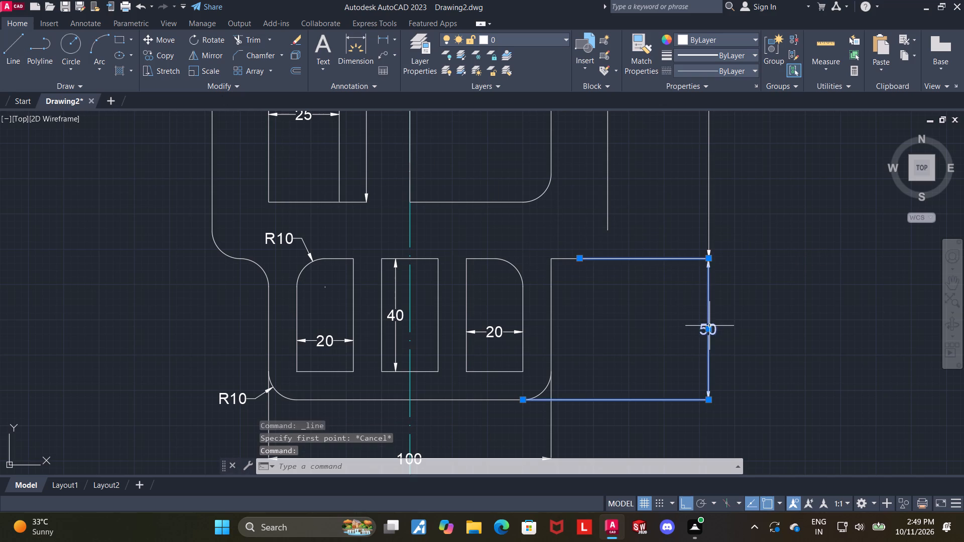
{"action": "key", "text": "Delete"}
{"action": "scroll", "coordinate": [700, 229], "scroll_direction": "down", "scroll_amount": 2}
{"action": "left_click", "coordinate": [701, 171]}
{"action": "key", "text": "Delete"}
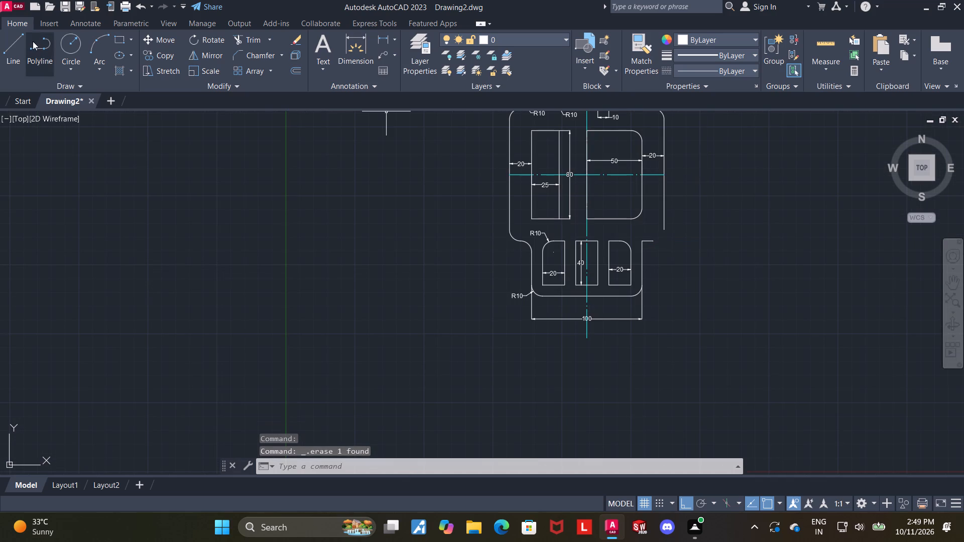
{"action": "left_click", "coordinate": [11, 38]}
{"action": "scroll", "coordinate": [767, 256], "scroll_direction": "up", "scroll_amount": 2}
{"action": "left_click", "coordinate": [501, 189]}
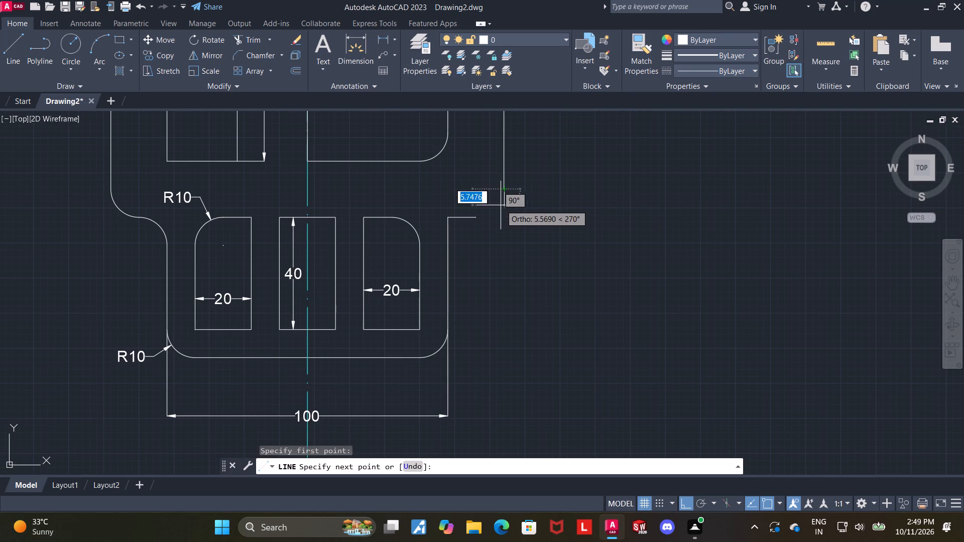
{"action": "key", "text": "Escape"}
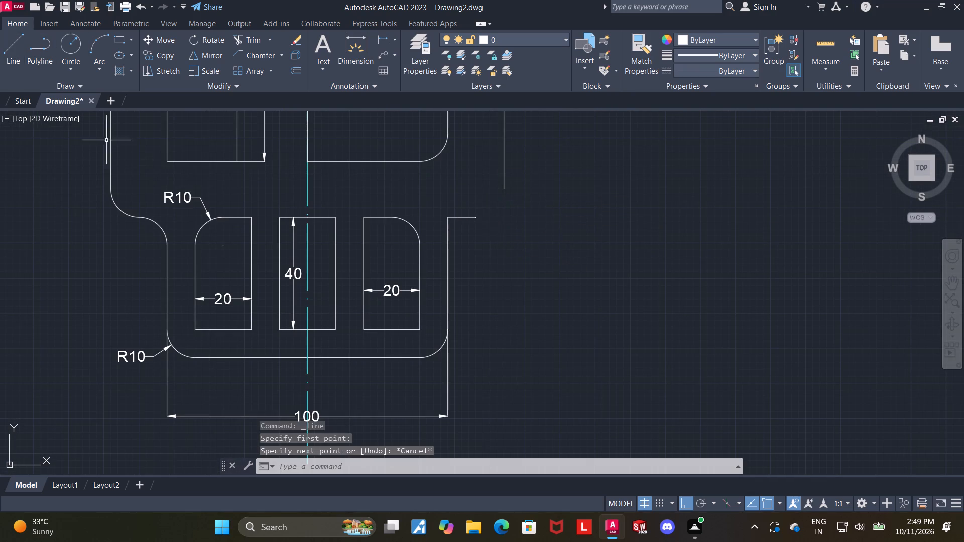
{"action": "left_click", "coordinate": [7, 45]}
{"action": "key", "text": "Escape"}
Delete the short horizontal line at the lower-right step.
{"action": "left_click", "coordinate": [467, 217]}
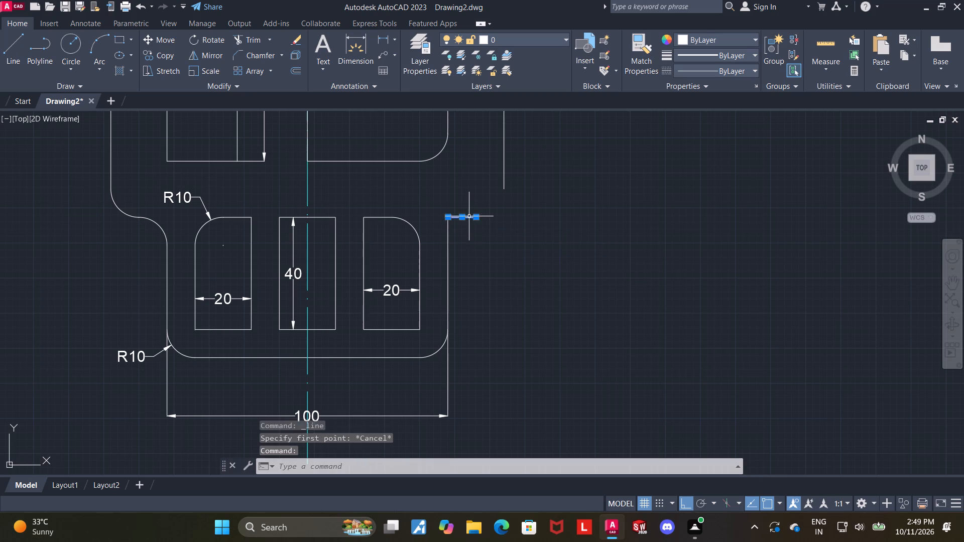
{"action": "key", "text": "Delete"}
Draw a horizontal line 20 long outward from the lower-right edge's top end and a vertical line 10 long up to the outline's right side.
{"action": "left_click", "coordinate": [11, 49]}
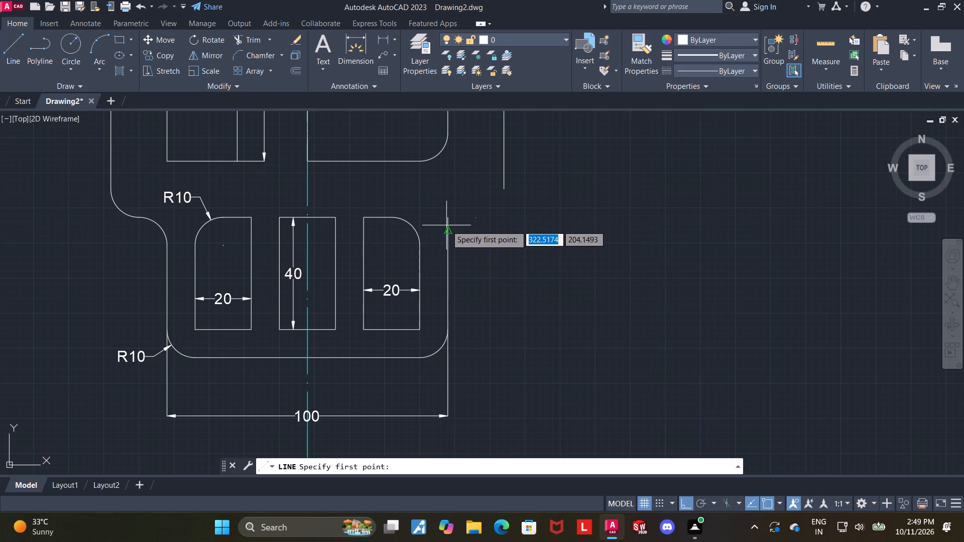
{"action": "left_click", "coordinate": [447, 221]}
{"action": "key", "text": "2"}
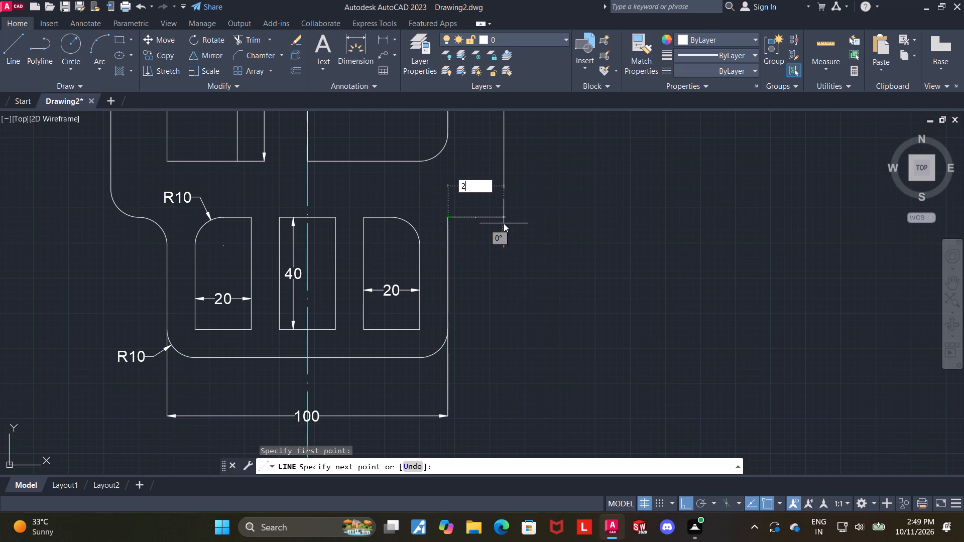
{"action": "key", "text": "0"}
{"action": "key", "text": "Return"}
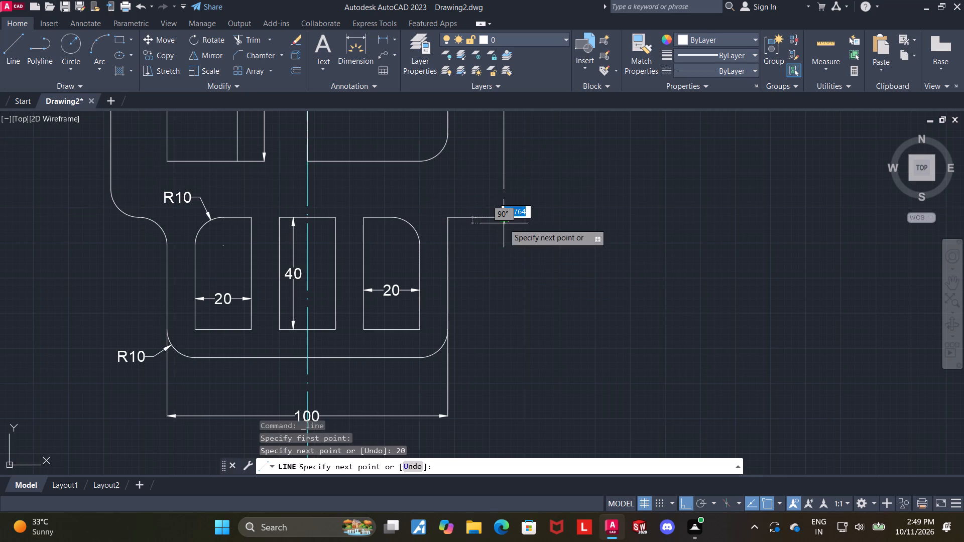
{"action": "left_click", "coordinate": [505, 190]}
{"action": "key", "text": "Escape"}
Join the short vertical line with the outline's long right side into a single line.
{"action": "left_click", "coordinate": [503, 196]}
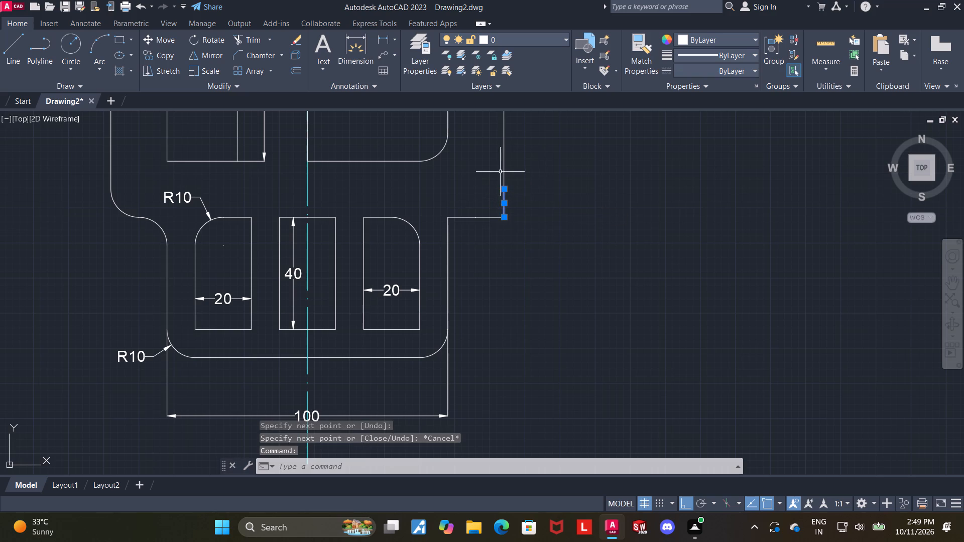
{"action": "left_click", "coordinate": [503, 172]}
{"action": "key", "text": "j"}
{"action": "key", "text": "Return"}
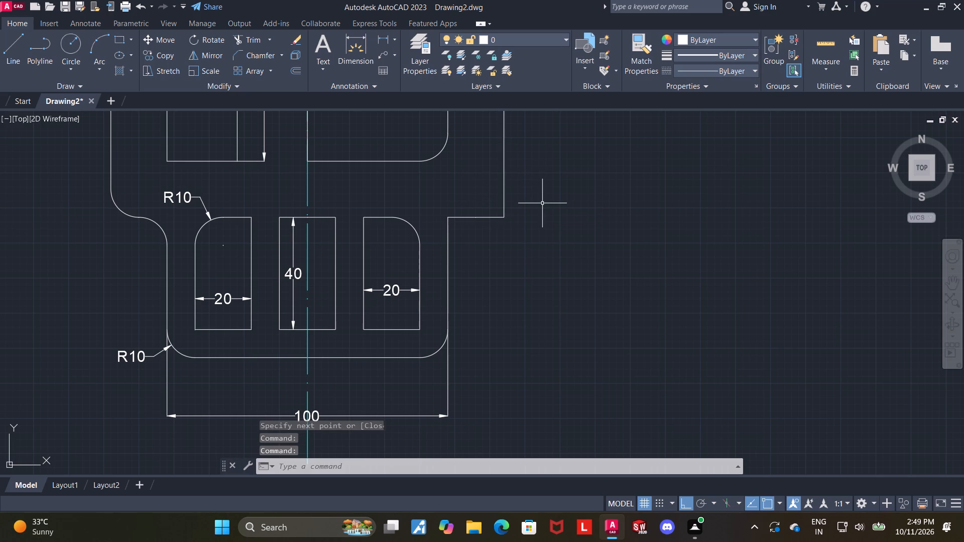
{"action": "key", "text": "Escape"}
Join the two collinear segments of the bottom section's right edge into a single line.
{"action": "left_click", "coordinate": [467, 219]}
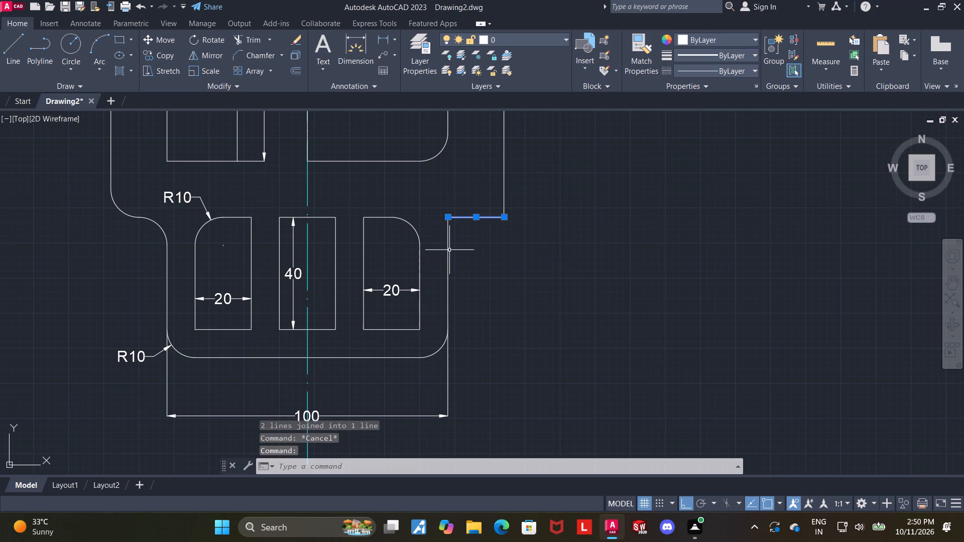
{"action": "left_click", "coordinate": [449, 250]}
{"action": "key", "text": "Escape"}
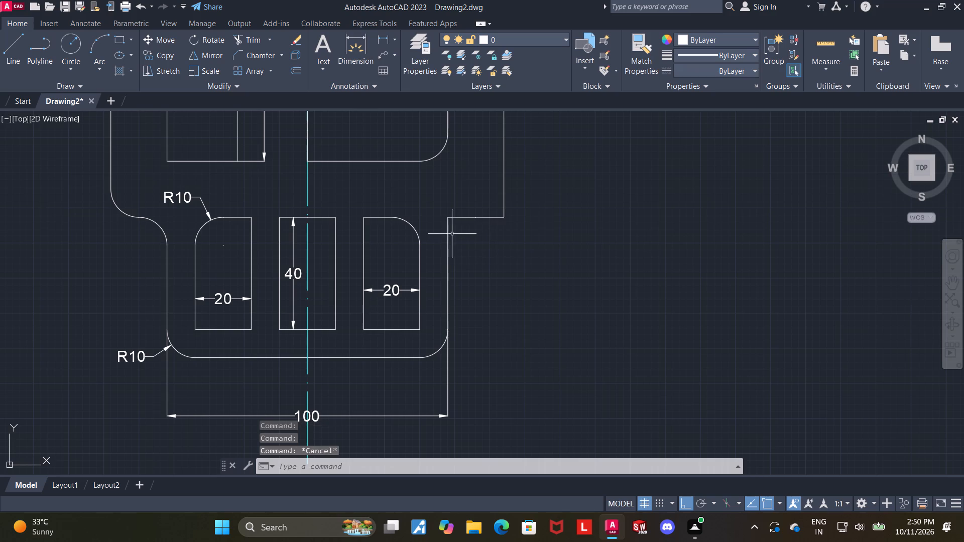
{"action": "left_click", "coordinate": [446, 231]}
{"action": "key", "text": "Escape"}
{"action": "left_click", "coordinate": [449, 235]}
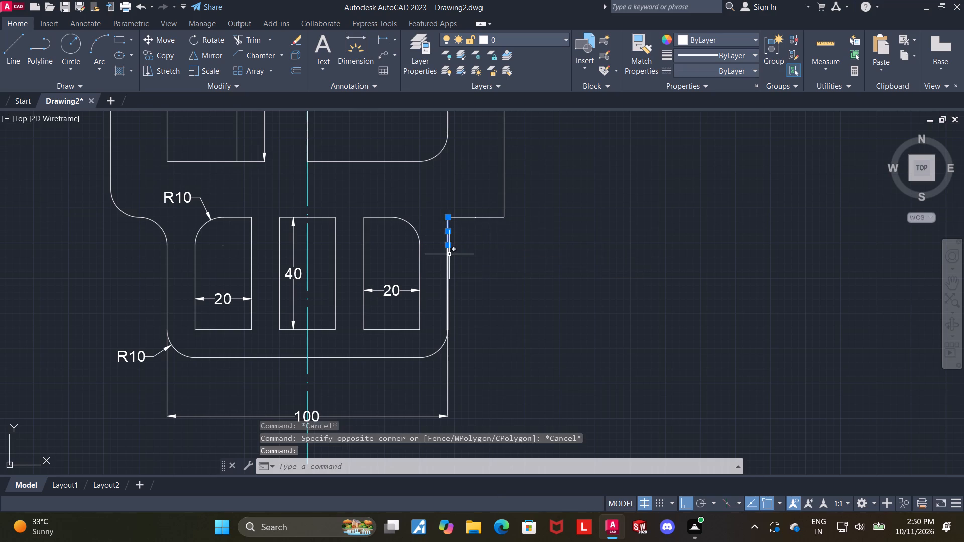
{"action": "left_click", "coordinate": [449, 255]}
{"action": "key", "text": "j"}
{"action": "key", "text": "Return"}
{"action": "key", "text": "Escape"}
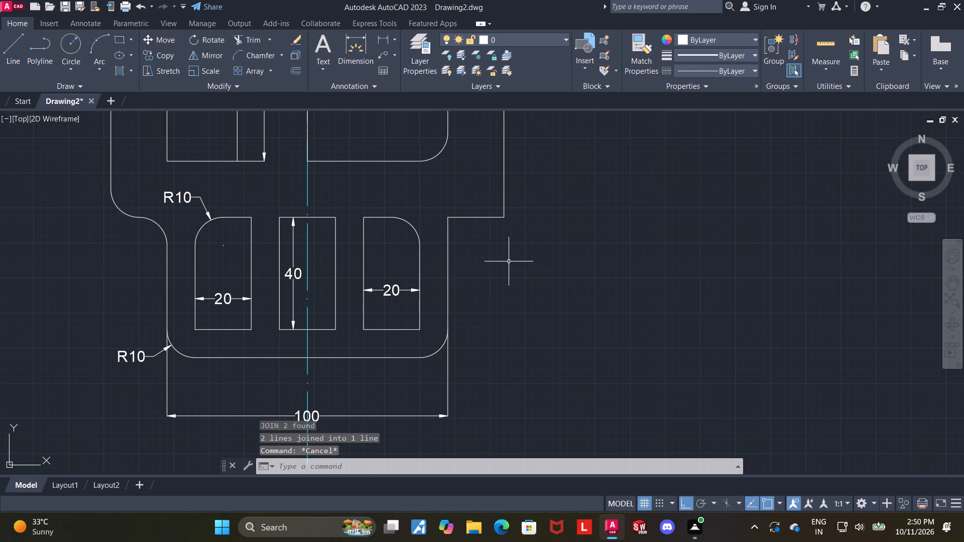
Dimension the height from the lower-right step's outer corner to the bottom edge, placed outside the part's right side.
{"action": "scroll", "coordinate": [499, 262], "scroll_direction": "down", "scroll_amount": 2}
{"action": "scroll", "coordinate": [522, 254], "scroll_direction": "up", "scroll_amount": 1}
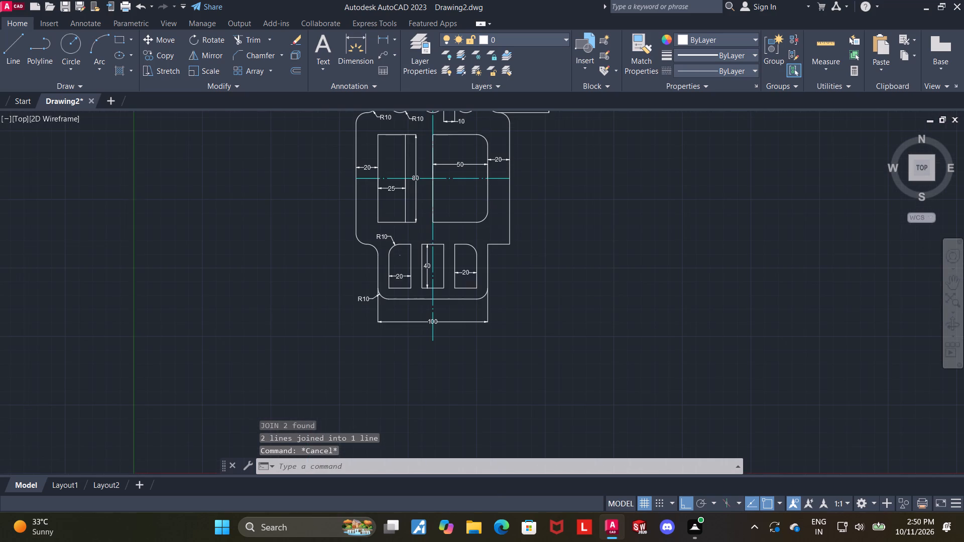
{"action": "scroll", "coordinate": [520, 253], "scroll_direction": "down", "scroll_amount": 1}
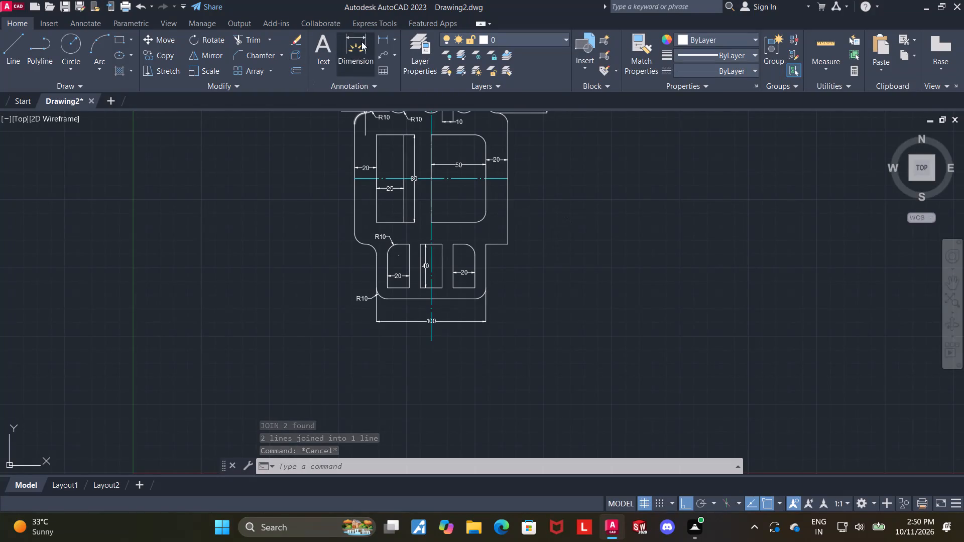
{"action": "left_click", "coordinate": [352, 51]}
{"action": "scroll", "coordinate": [511, 288], "scroll_direction": "up", "scroll_amount": 1}
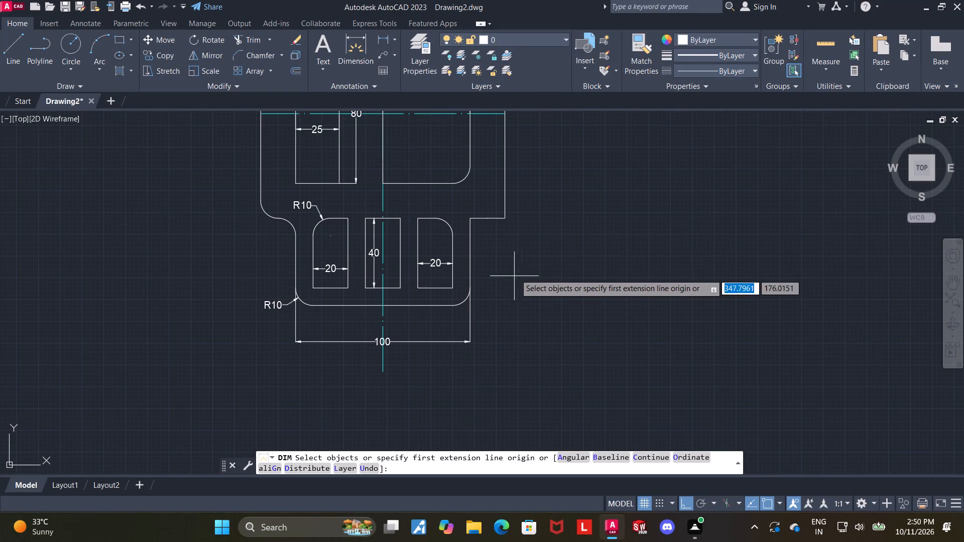
{"action": "left_click", "coordinate": [505, 218]}
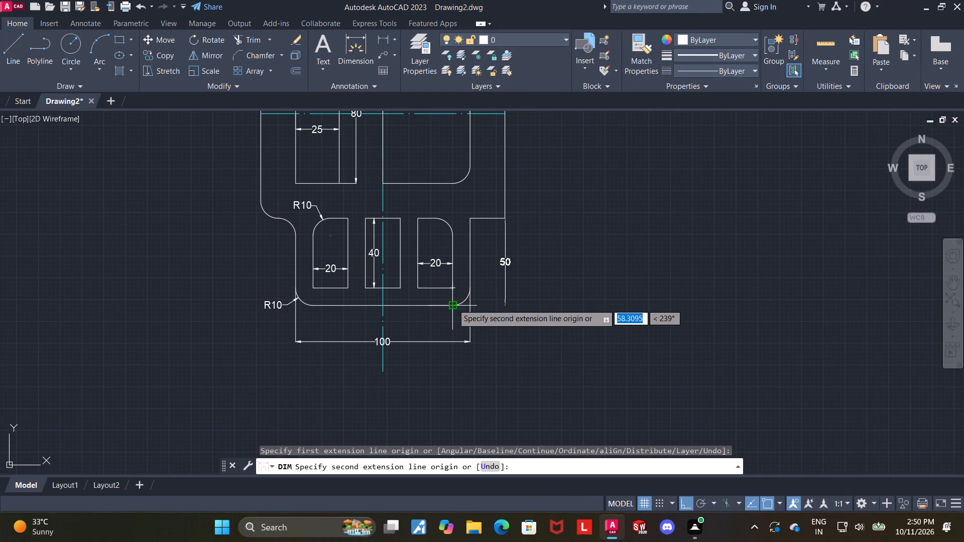
{"action": "left_click", "coordinate": [453, 304]}
{"action": "left_click", "coordinate": [538, 289]}
{"action": "key", "text": "Escape"}
{"action": "scroll", "coordinate": [538, 289], "scroll_direction": "down", "scroll_amount": 3}
{"action": "scroll", "coordinate": [550, 253], "scroll_direction": "up", "scroll_amount": 3}
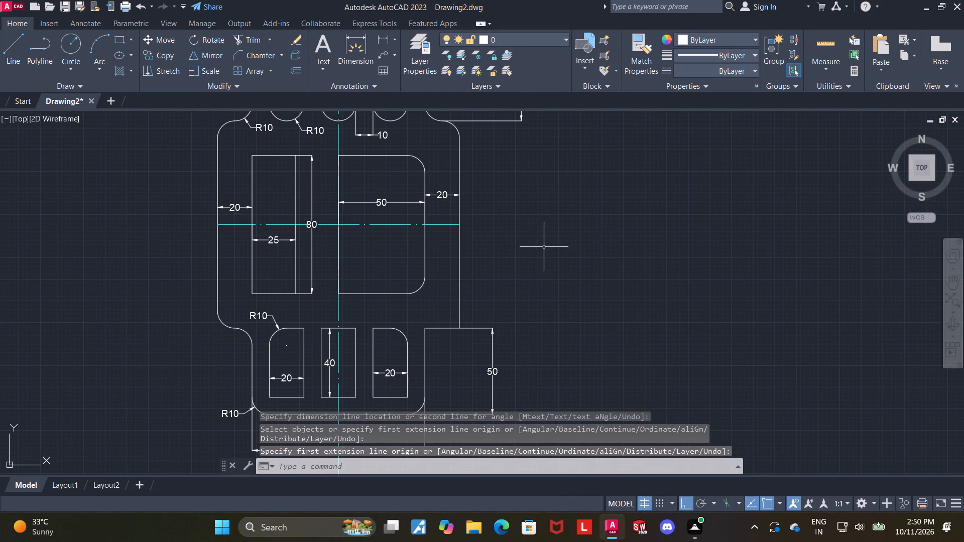
Dimension the height from the upper-right step to the lower-right step, aligned above the bottom section's height dimension.
{"action": "left_click", "coordinate": [364, 44]}
{"action": "scroll", "coordinate": [461, 251], "scroll_direction": "down", "scroll_amount": 1}
{"action": "scroll", "coordinate": [456, 183], "scroll_direction": "up", "scroll_amount": 2}
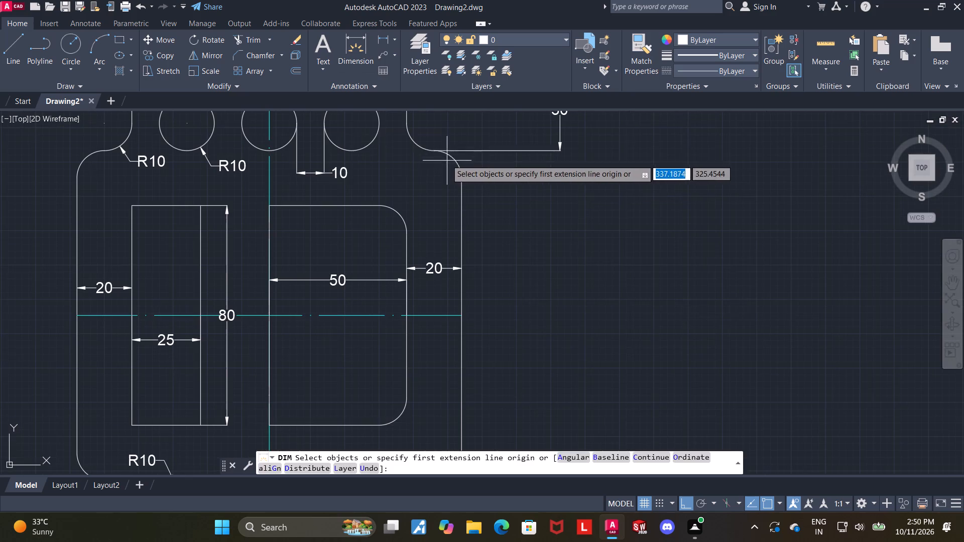
{"action": "left_click", "coordinate": [434, 153]}
{"action": "scroll", "coordinate": [451, 219], "scroll_direction": "down", "scroll_amount": 2}
{"action": "scroll", "coordinate": [453, 299], "scroll_direction": "up", "scroll_amount": 2}
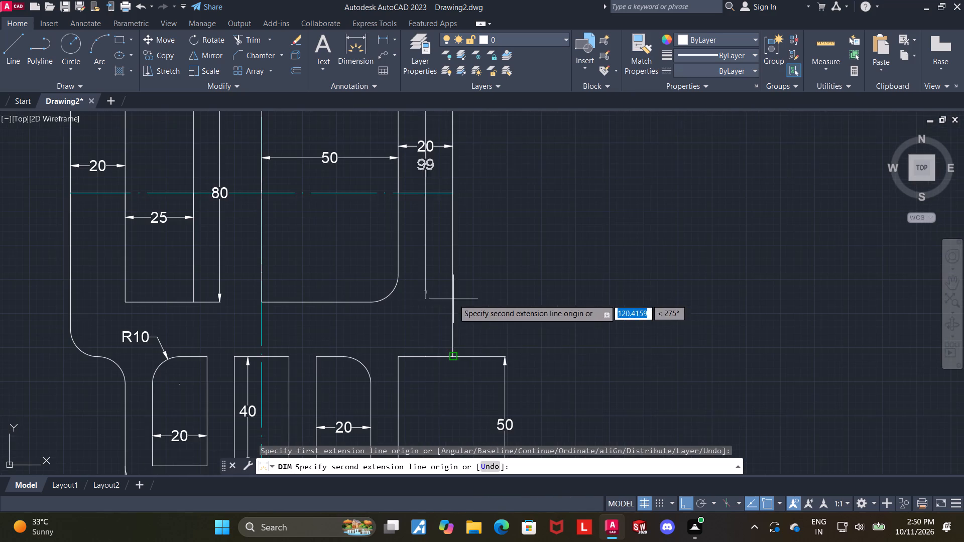
{"action": "left_click", "coordinate": [454, 357]}
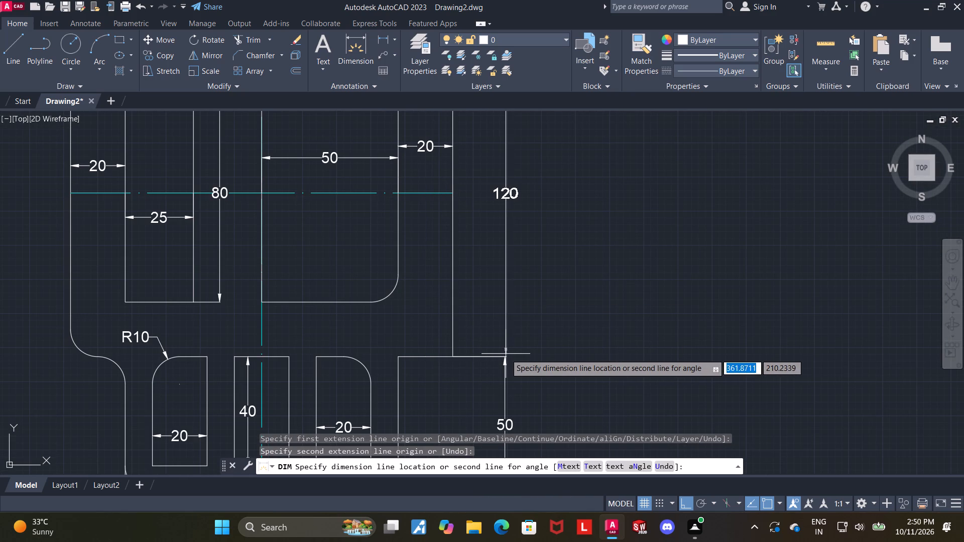
{"action": "left_click", "coordinate": [504, 356]}
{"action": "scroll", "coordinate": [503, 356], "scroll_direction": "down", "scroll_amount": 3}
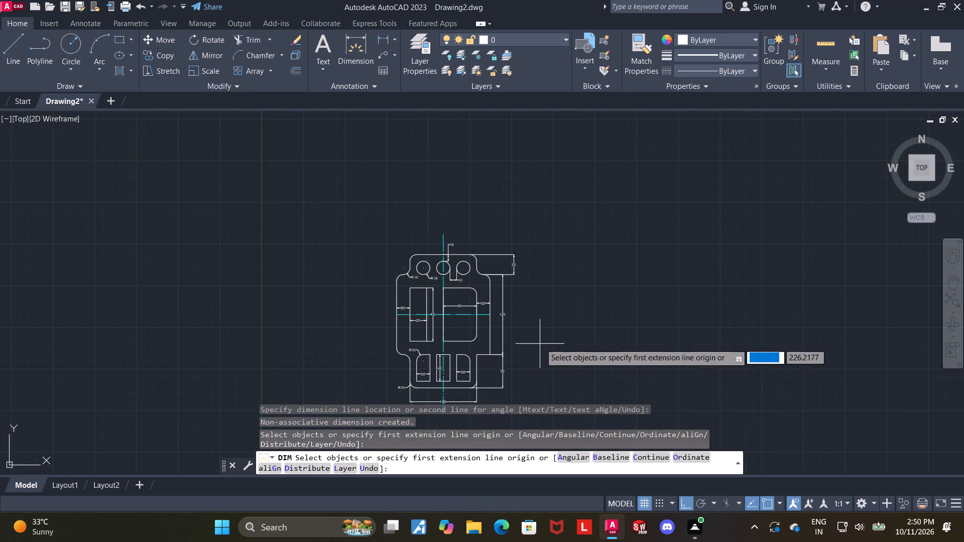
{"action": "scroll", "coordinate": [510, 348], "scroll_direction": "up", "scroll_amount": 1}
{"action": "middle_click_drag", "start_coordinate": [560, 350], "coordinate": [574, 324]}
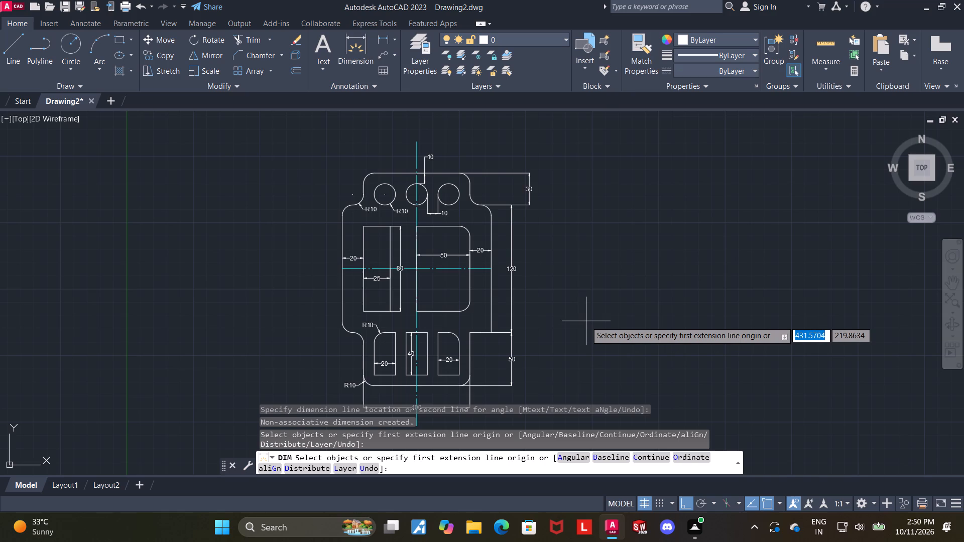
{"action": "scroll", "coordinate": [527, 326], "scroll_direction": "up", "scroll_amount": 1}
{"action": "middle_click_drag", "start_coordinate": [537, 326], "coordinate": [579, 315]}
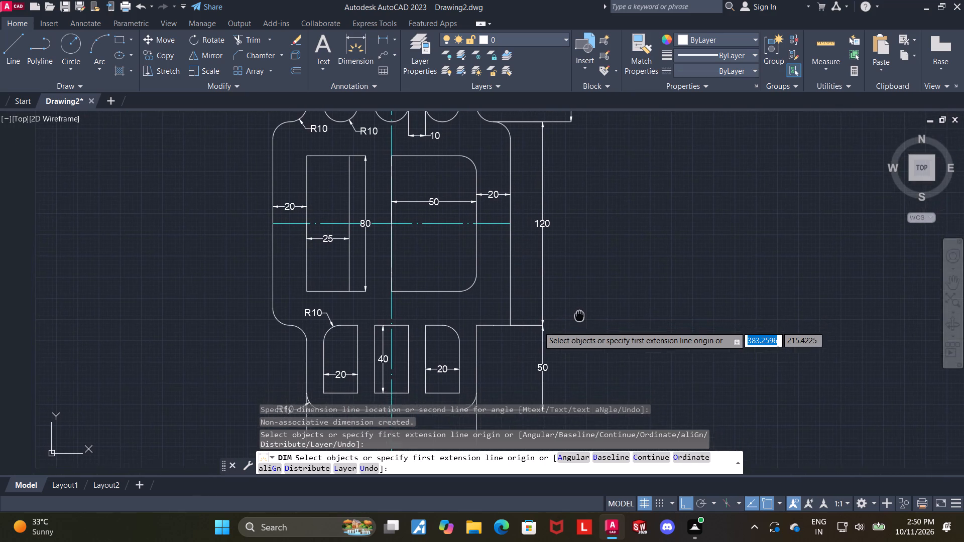
Examine the dimensions and extension lines across the part, from the bottom section up to the three circles.
{"action": "middle_click_drag", "start_coordinate": [579, 315], "coordinate": [607, 269]}
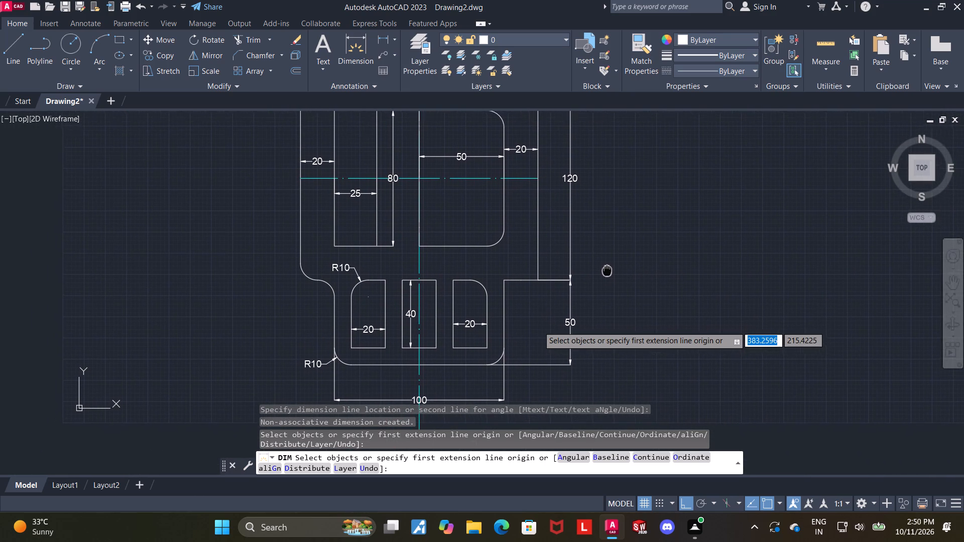
{"action": "middle_click_drag", "start_coordinate": [607, 269], "coordinate": [611, 268]}
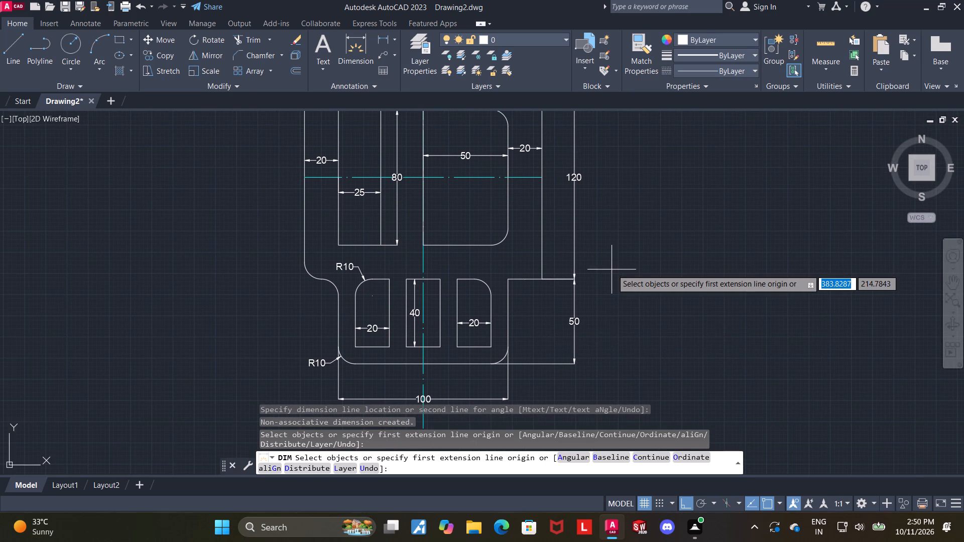
{"action": "middle_click_drag", "start_coordinate": [637, 263], "coordinate": [650, 280]}
{"action": "scroll", "coordinate": [651, 279], "scroll_direction": "down", "scroll_amount": 1}
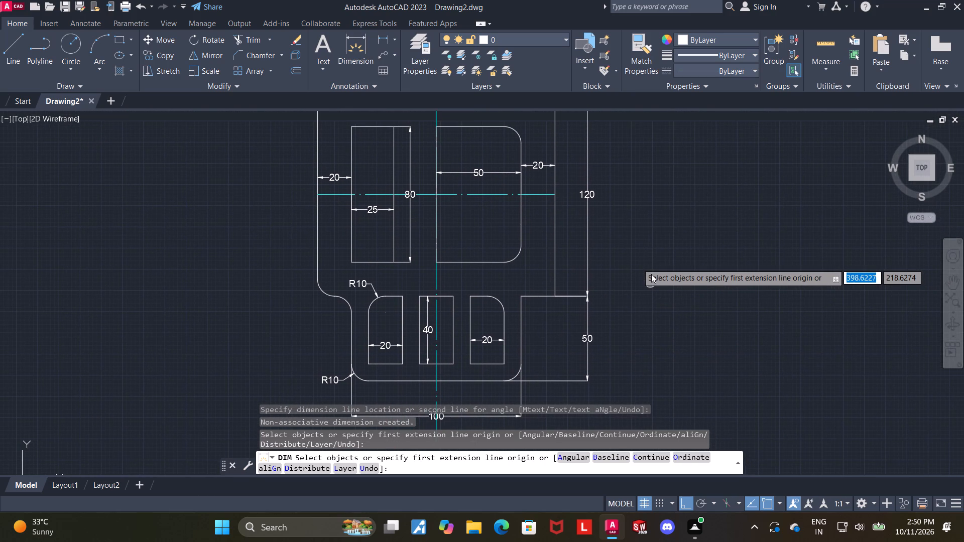
{"action": "middle_click_drag", "start_coordinate": [649, 272], "coordinate": [664, 324]}
{"action": "scroll", "coordinate": [661, 309], "scroll_direction": "down", "scroll_amount": 1}
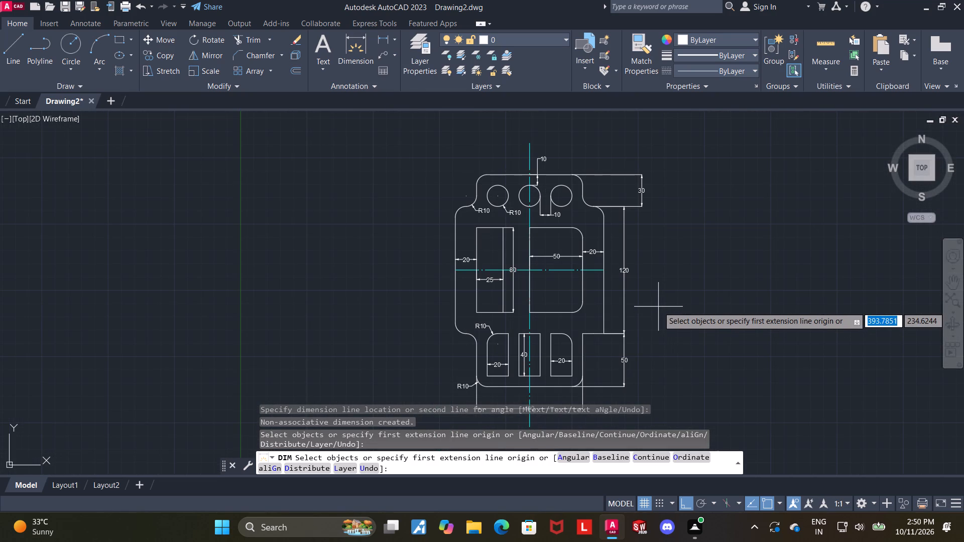
{"action": "scroll", "coordinate": [647, 308], "scroll_direction": "up", "scroll_amount": 1}
{"action": "scroll", "coordinate": [647, 308], "scroll_direction": "down", "scroll_amount": 1}
{"action": "middle_click_drag", "start_coordinate": [649, 332], "coordinate": [649, 333]}
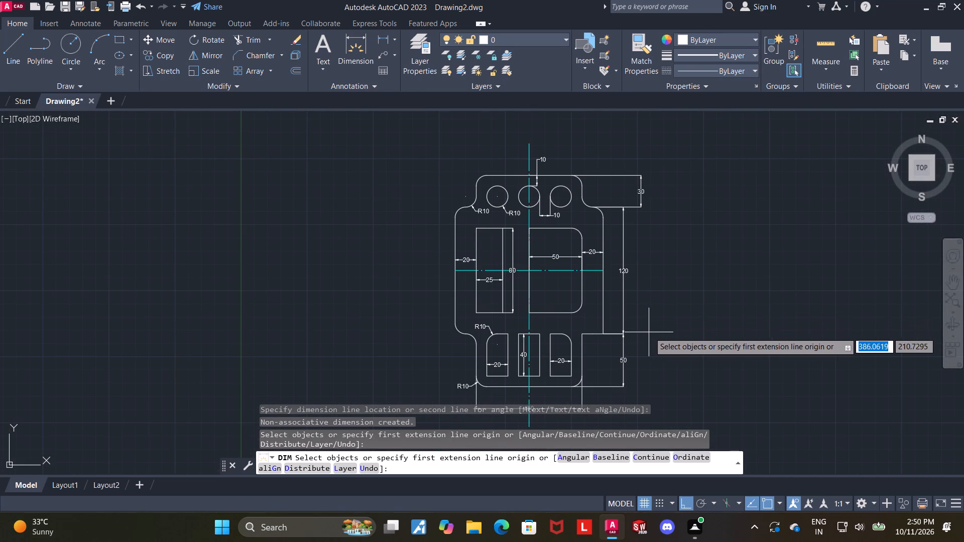
{"action": "middle_click_drag", "start_coordinate": [649, 333], "coordinate": [646, 317]}
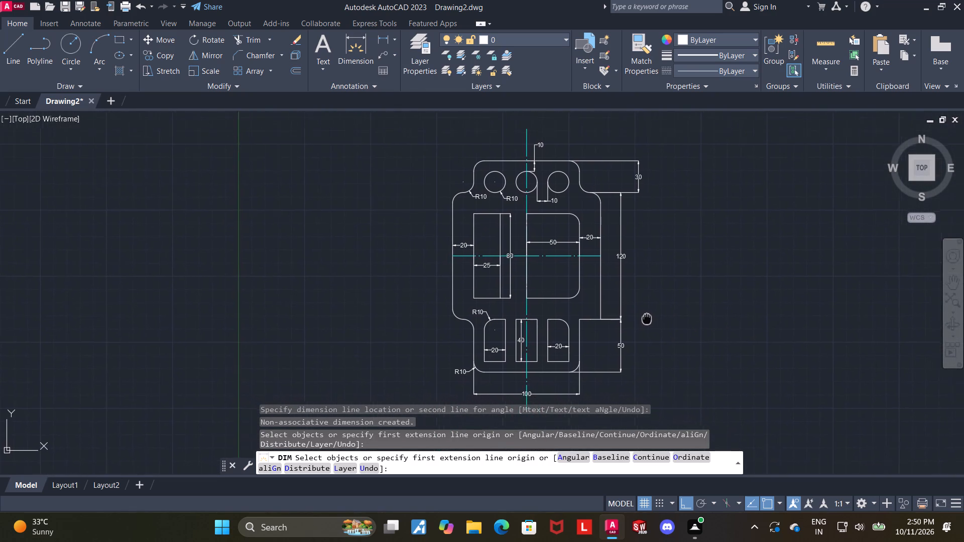
{"action": "middle_click_drag", "start_coordinate": [646, 317], "coordinate": [568, 261]}
{"action": "scroll", "coordinate": [255, 346], "scroll_direction": "up", "scroll_amount": 1}
{"action": "key", "text": "Escape"}
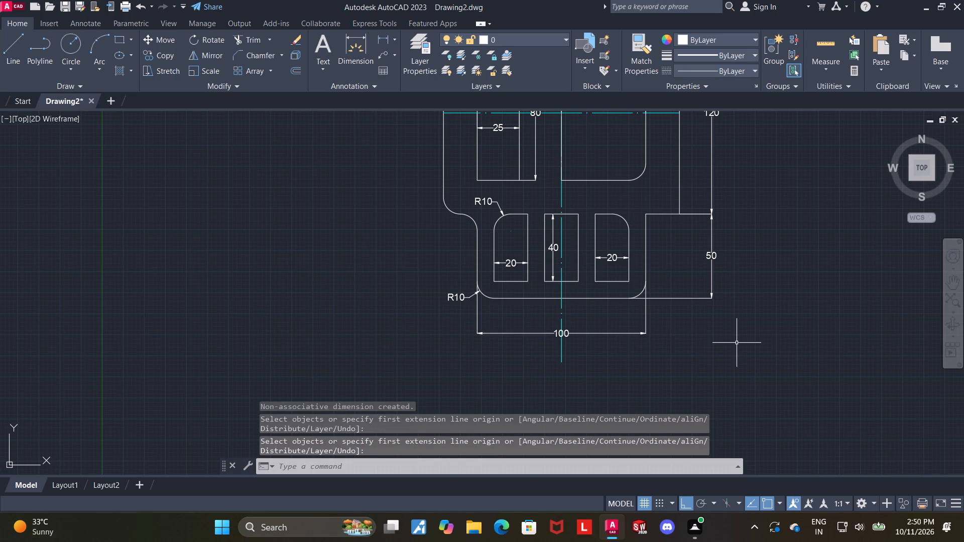
{"action": "key", "text": "Escape"}
{"action": "scroll", "coordinate": [649, 310], "scroll_direction": "up", "scroll_amount": 2}
{"action": "scroll", "coordinate": [651, 269], "scroll_direction": "down", "scroll_amount": 1}
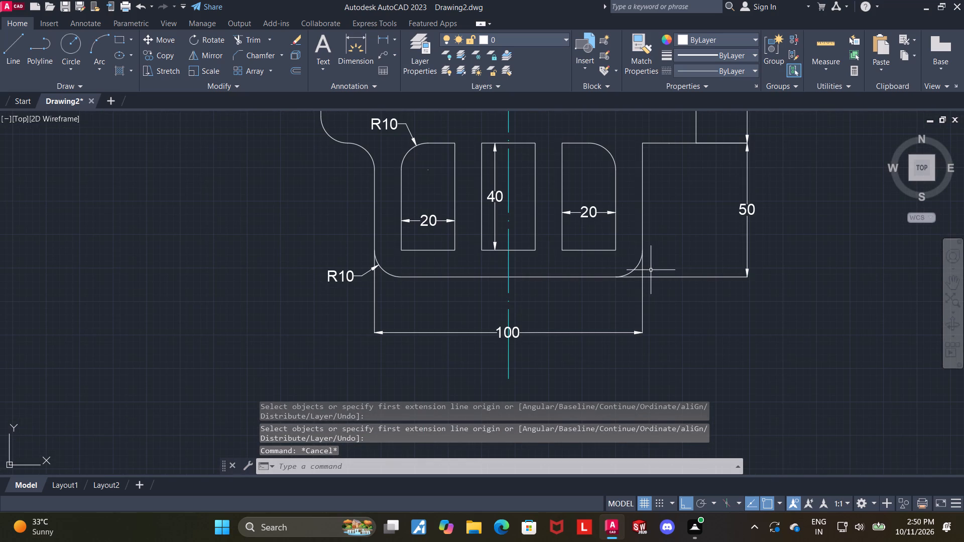
{"action": "middle_click_drag", "start_coordinate": [654, 294], "coordinate": [652, 340]}
{"action": "scroll", "coordinate": [649, 315], "scroll_direction": "down", "scroll_amount": 1}
{"action": "middle_click_drag", "start_coordinate": [676, 280], "coordinate": [676, 292]}
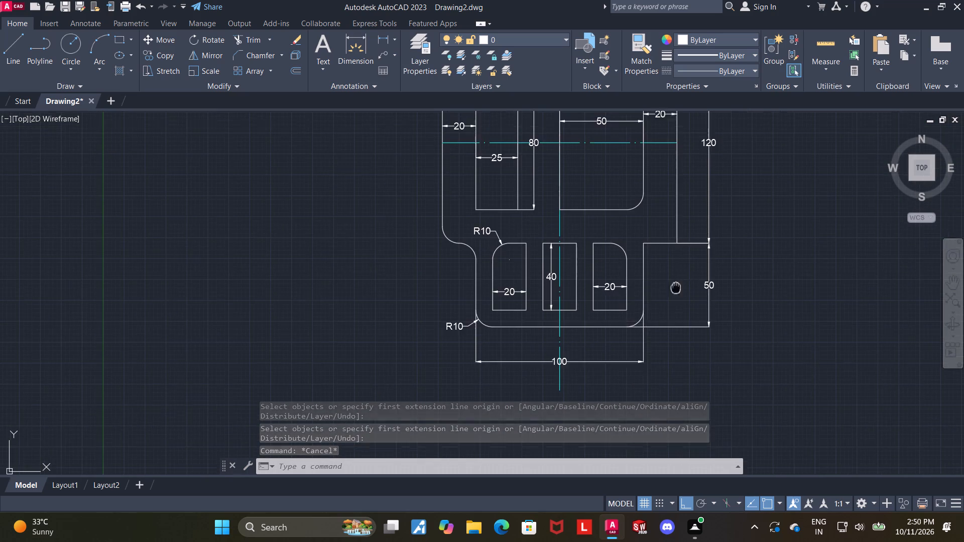
{"action": "middle_click_drag", "start_coordinate": [676, 292], "coordinate": [675, 309]}
{"action": "scroll", "coordinate": [687, 305], "scroll_direction": "down", "scroll_amount": 1}
{"action": "middle_click_drag", "start_coordinate": [720, 294], "coordinate": [712, 304]}
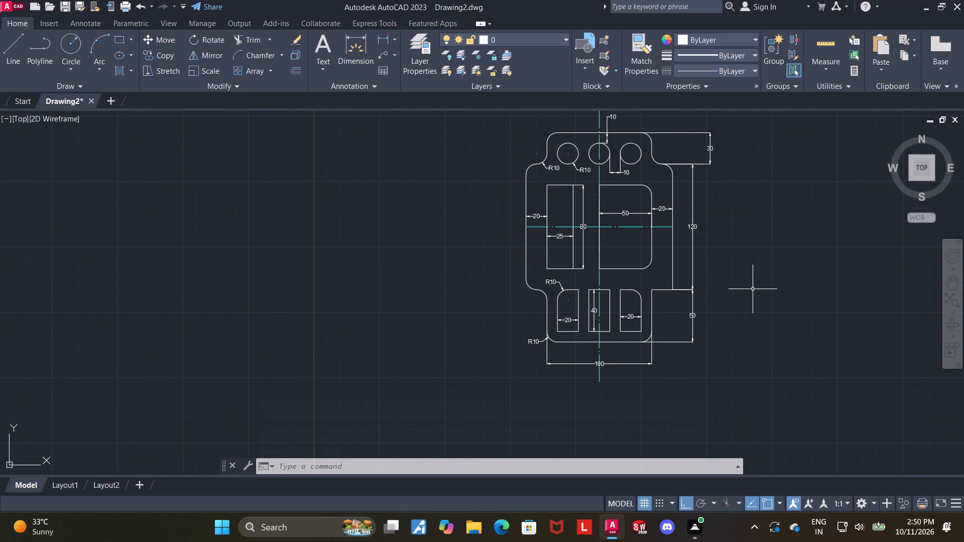
Modify the Standard dimension style so both extension lines use the ACAD_ISO04W100 linetype.
{"action": "key", "text": "d"}
{"action": "key", "text": "Return"}
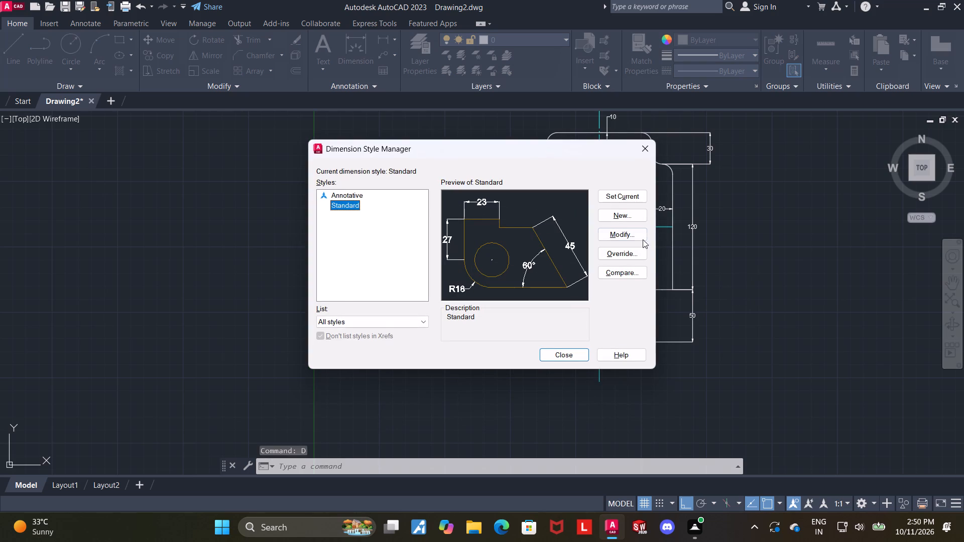
{"action": "left_click", "coordinate": [641, 238]}
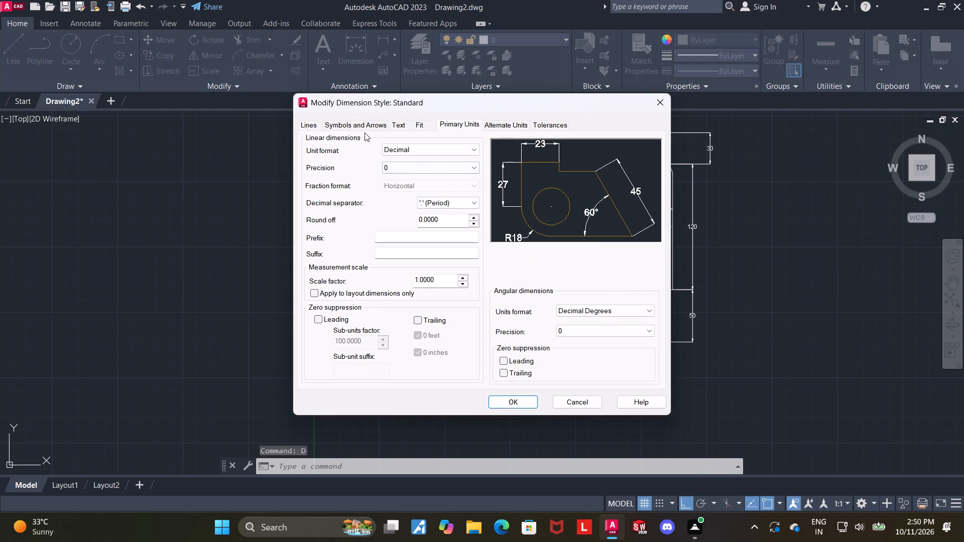
{"action": "left_click", "coordinate": [301, 125]}
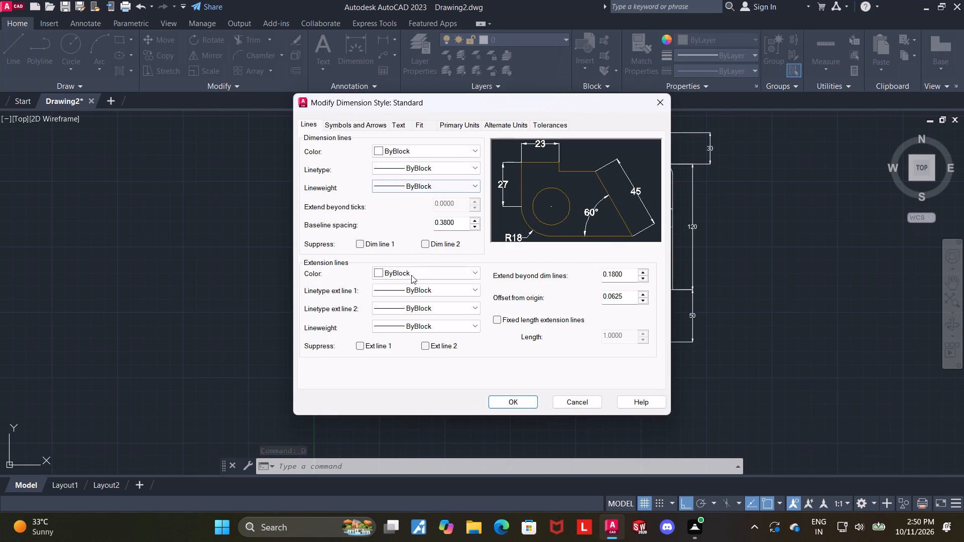
{"action": "left_click", "coordinate": [413, 287]}
{"action": "left_click", "coordinate": [414, 322]}
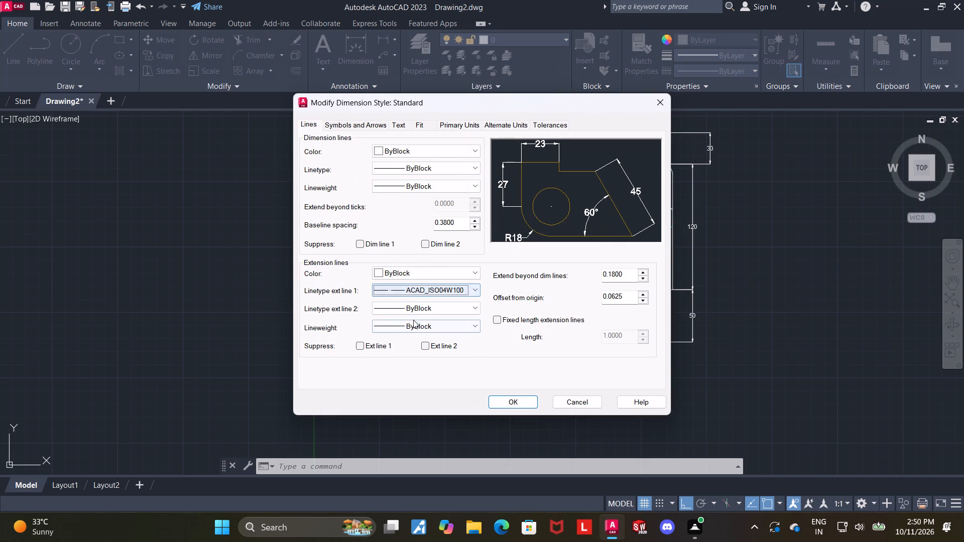
{"action": "left_click", "coordinate": [413, 308]}
{"action": "left_click", "coordinate": [409, 341]}
{"action": "left_click", "coordinate": [501, 395]}
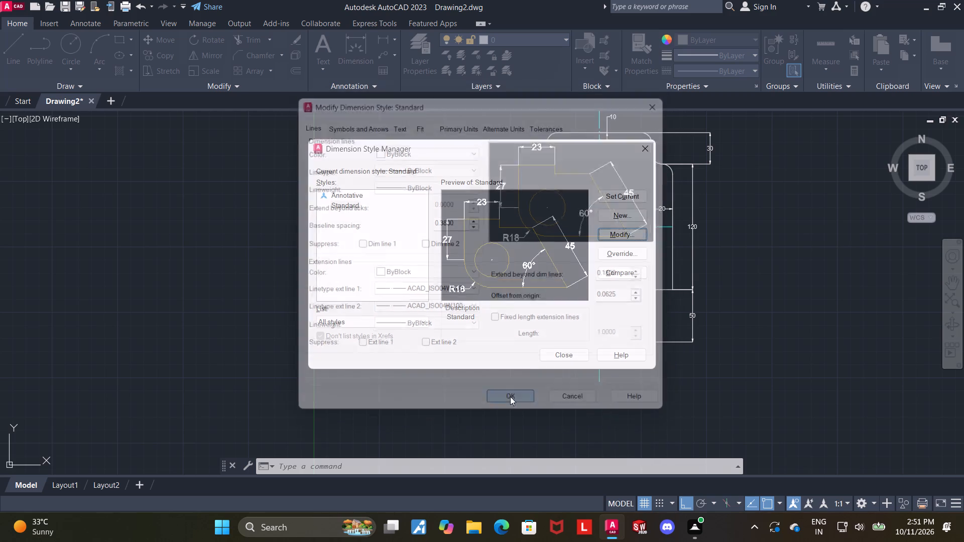
{"action": "left_click", "coordinate": [561, 352]}
Inspect how the extension lines of the outer dimensions look around the part with the modified dimension style.
{"action": "middle_click_drag", "start_coordinate": [837, 198], "coordinate": [786, 216]}
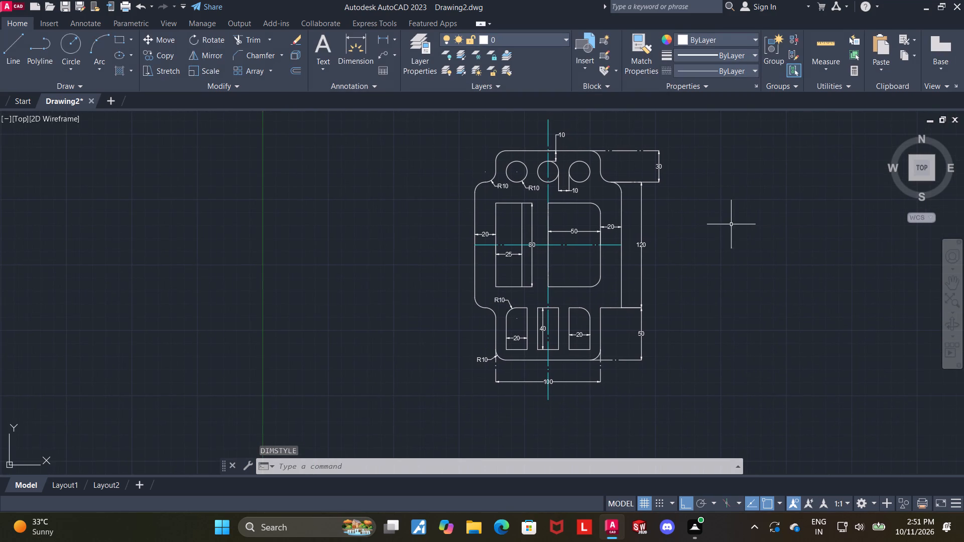
{"action": "scroll", "coordinate": [729, 224], "scroll_direction": "up", "scroll_amount": 1}
{"action": "middle_click_drag", "start_coordinate": [684, 289], "coordinate": [691, 249]}
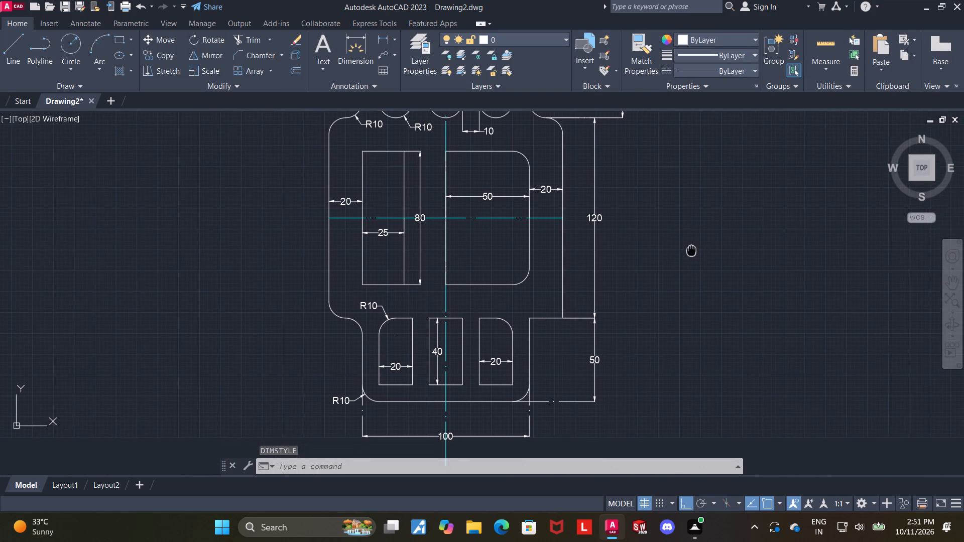
{"action": "middle_click_drag", "start_coordinate": [691, 249], "coordinate": [702, 233]}
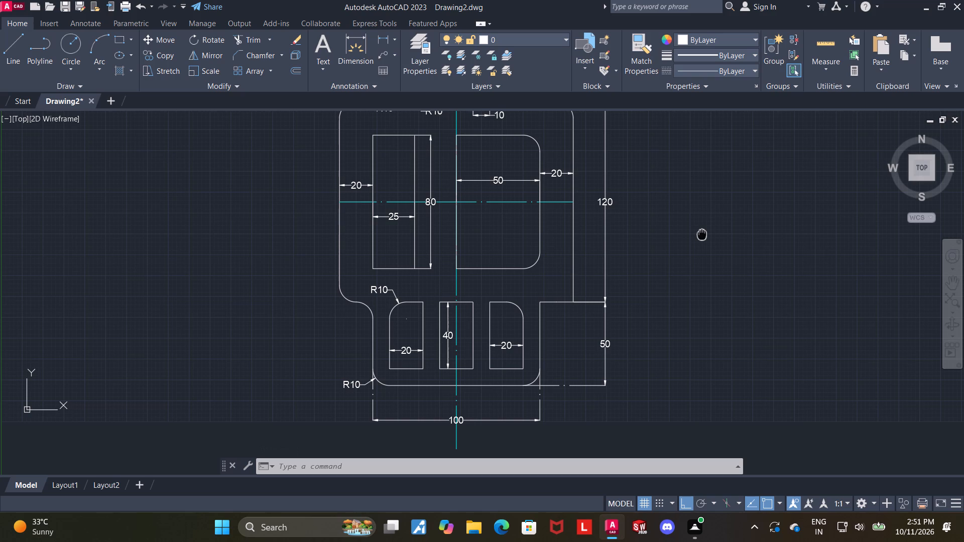
{"action": "middle_click_drag", "start_coordinate": [702, 233], "coordinate": [703, 228]}
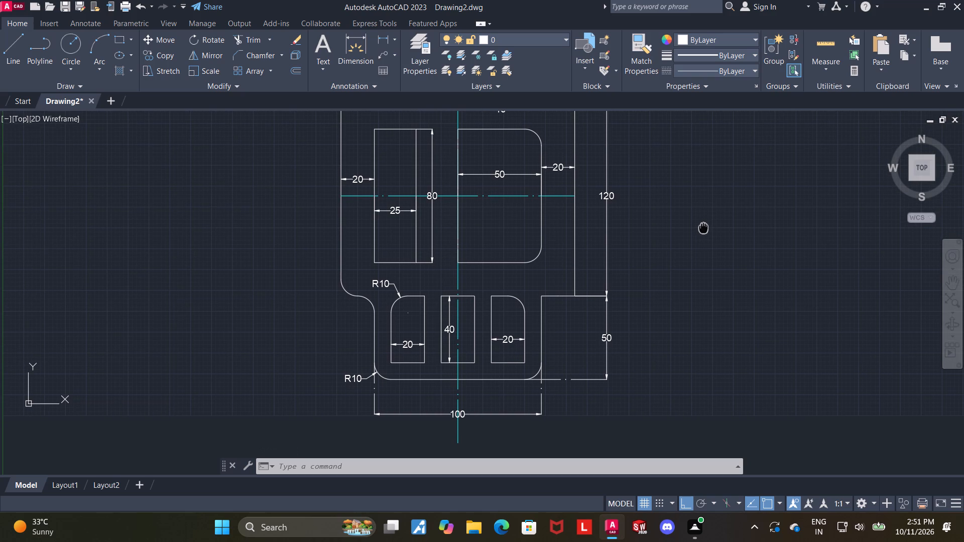
{"action": "middle_click_drag", "start_coordinate": [703, 228], "coordinate": [703, 213]}
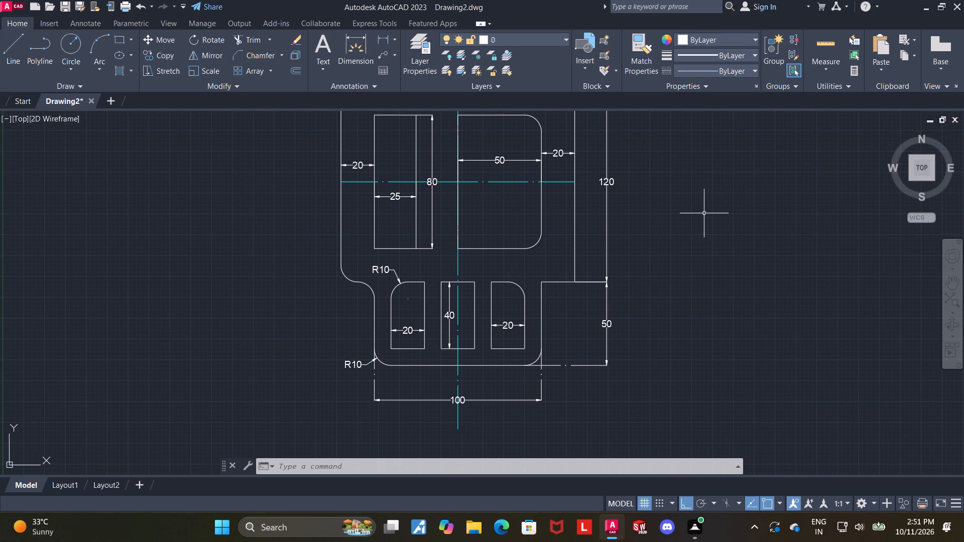
{"action": "middle_click_drag", "start_coordinate": [701, 250], "coordinate": [704, 229]}
{"action": "middle_click_drag", "start_coordinate": [704, 233], "coordinate": [701, 290]}
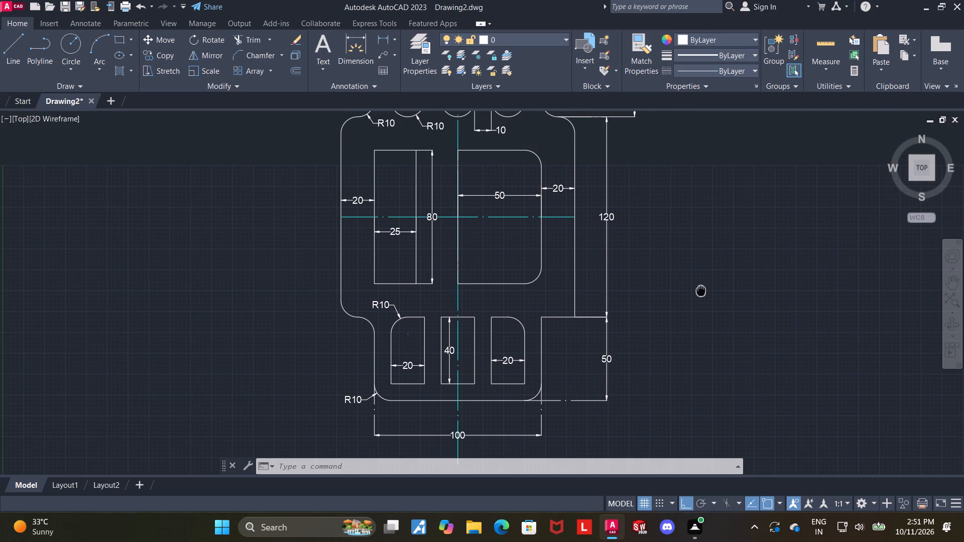
{"action": "middle_click_drag", "start_coordinate": [701, 290], "coordinate": [704, 300]}
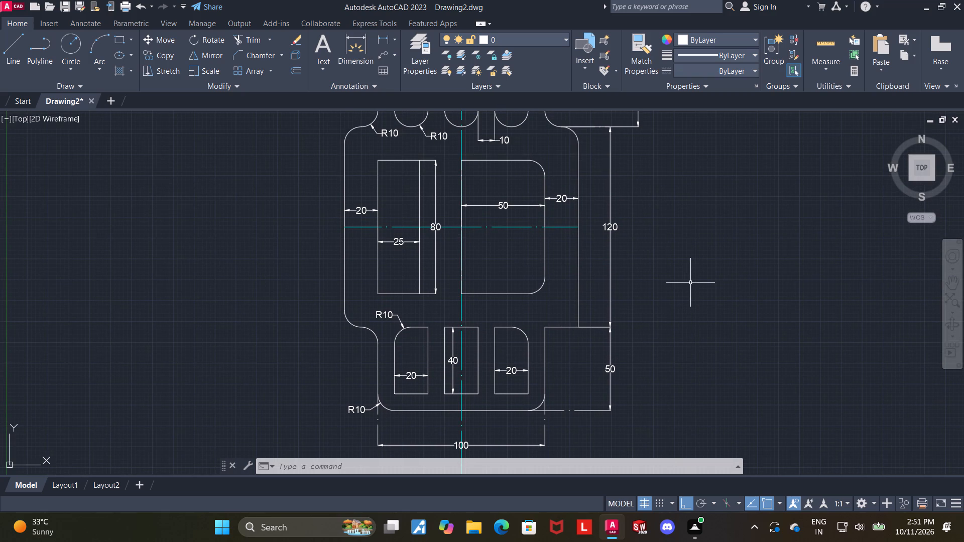
{"action": "middle_click_drag", "start_coordinate": [654, 286], "coordinate": [661, 292]}
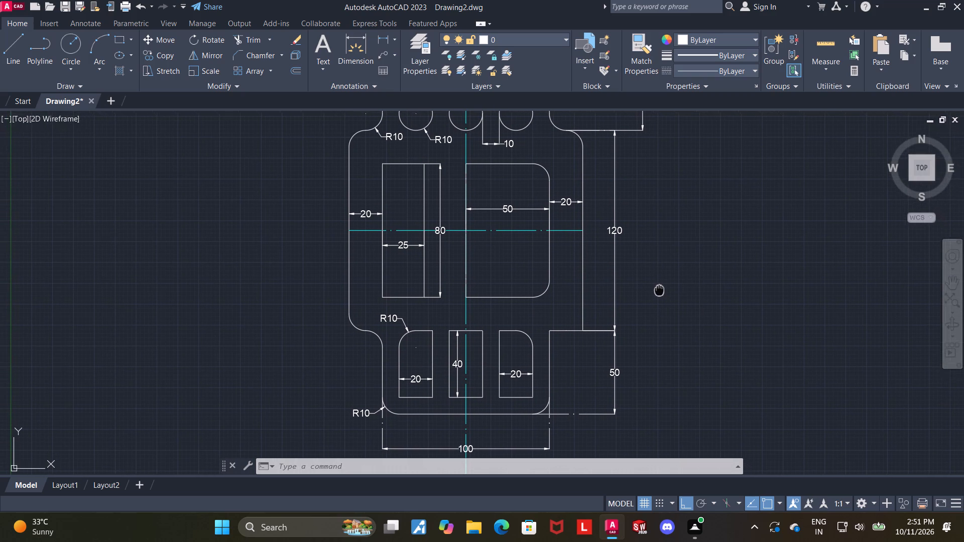
{"action": "middle_click_drag", "start_coordinate": [661, 292], "coordinate": [678, 298]}
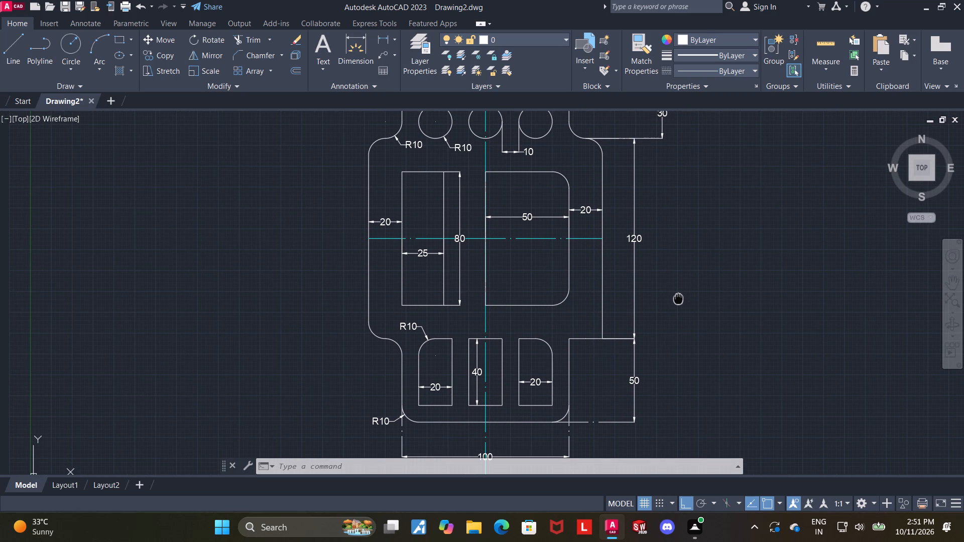
{"action": "middle_click_drag", "start_coordinate": [678, 298], "coordinate": [681, 349]}
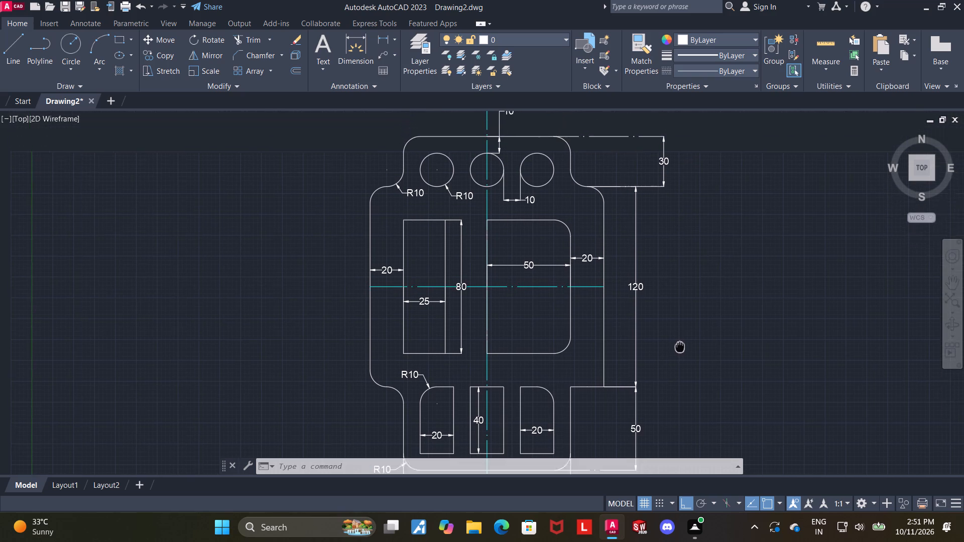
{"action": "middle_click_drag", "start_coordinate": [681, 349], "coordinate": [686, 367]}
{"action": "middle_click_drag", "start_coordinate": [658, 291], "coordinate": [661, 295]}
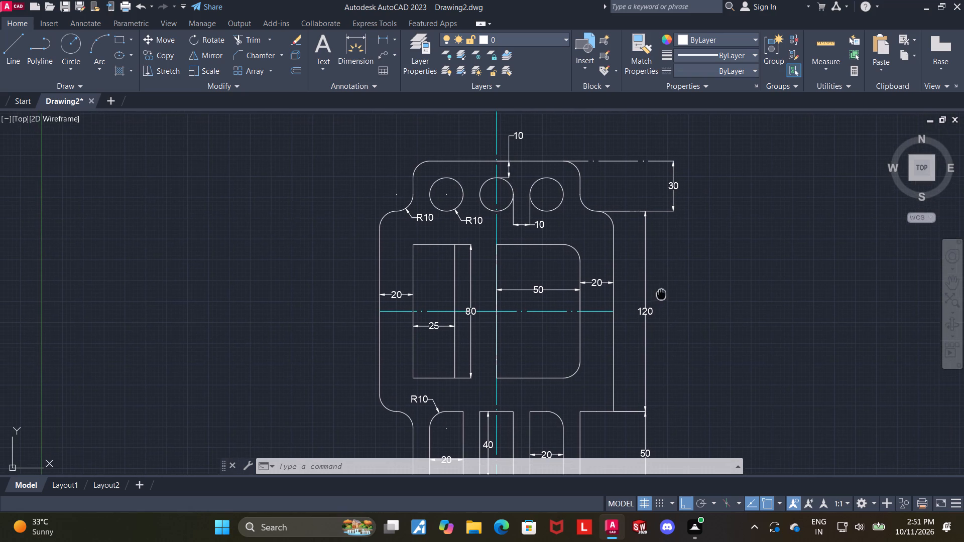
{"action": "middle_click_drag", "start_coordinate": [661, 295], "coordinate": [668, 299]}
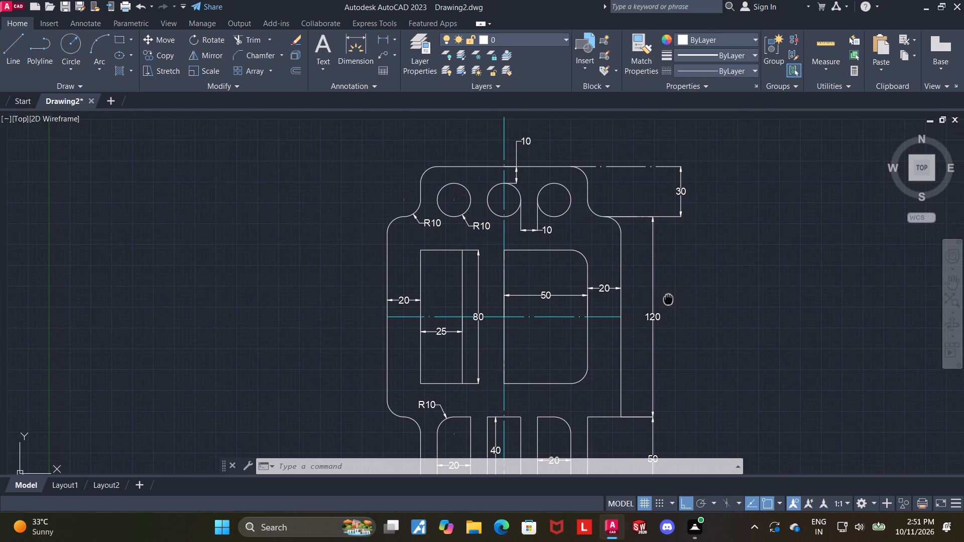
{"action": "middle_click_drag", "start_coordinate": [668, 299], "coordinate": [668, 299]}
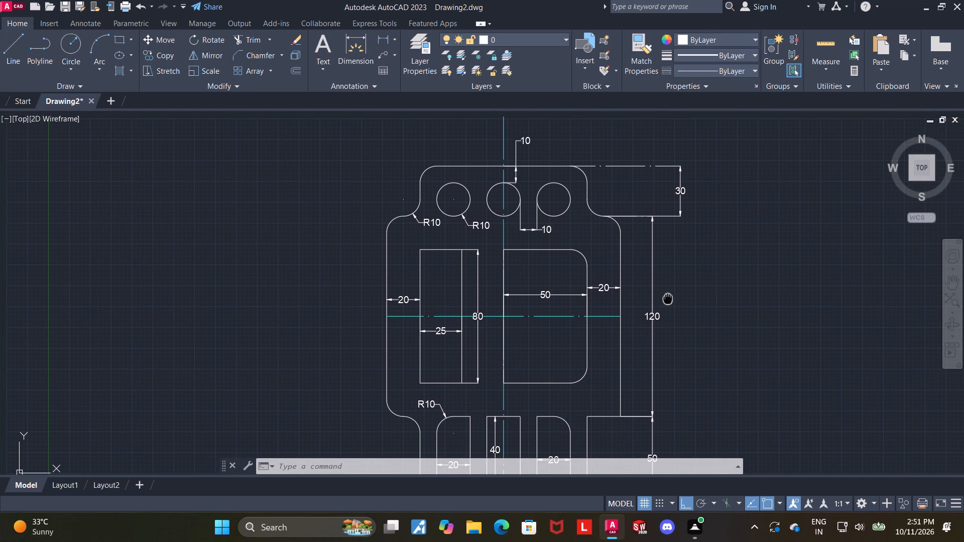
{"action": "middle_click_drag", "start_coordinate": [668, 299], "coordinate": [670, 295]}
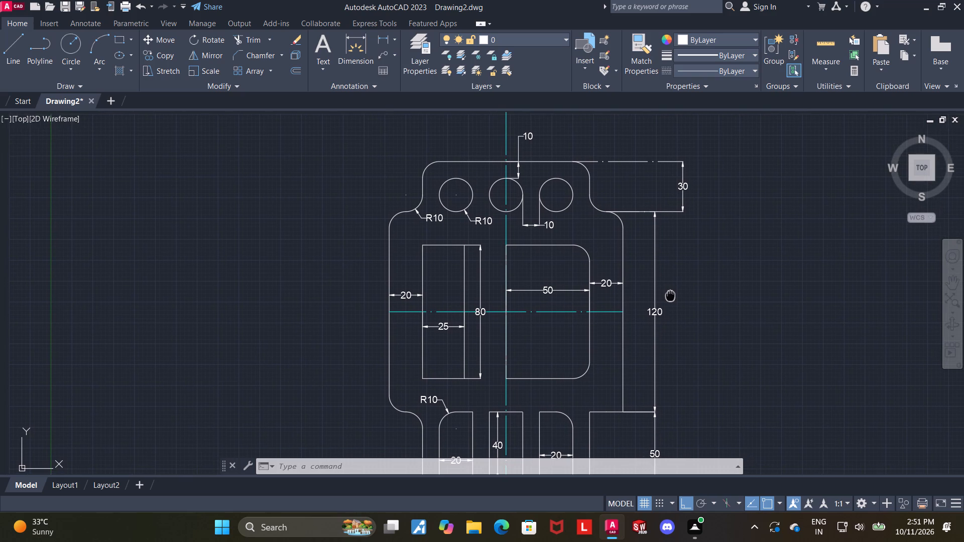
{"action": "middle_click_drag", "start_coordinate": [670, 295], "coordinate": [668, 293]}
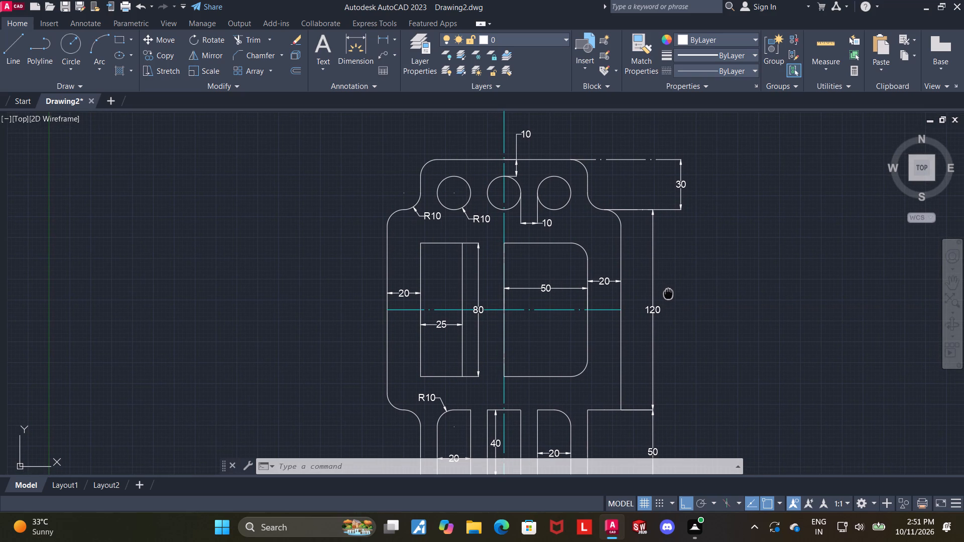
{"action": "middle_click_drag", "start_coordinate": [668, 293], "coordinate": [668, 302]}
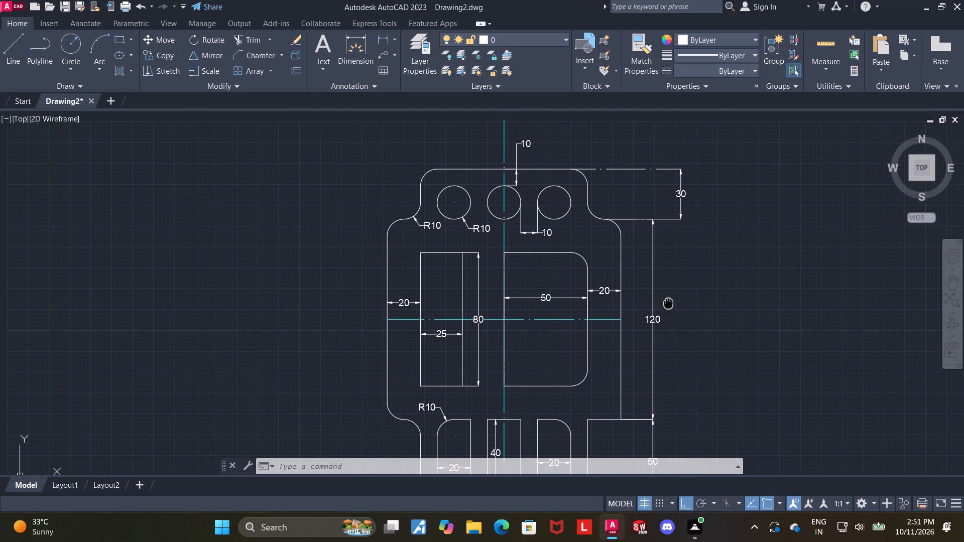
{"action": "middle_click_drag", "start_coordinate": [668, 302], "coordinate": [665, 294]}
{"action": "key", "text": "Escape"}
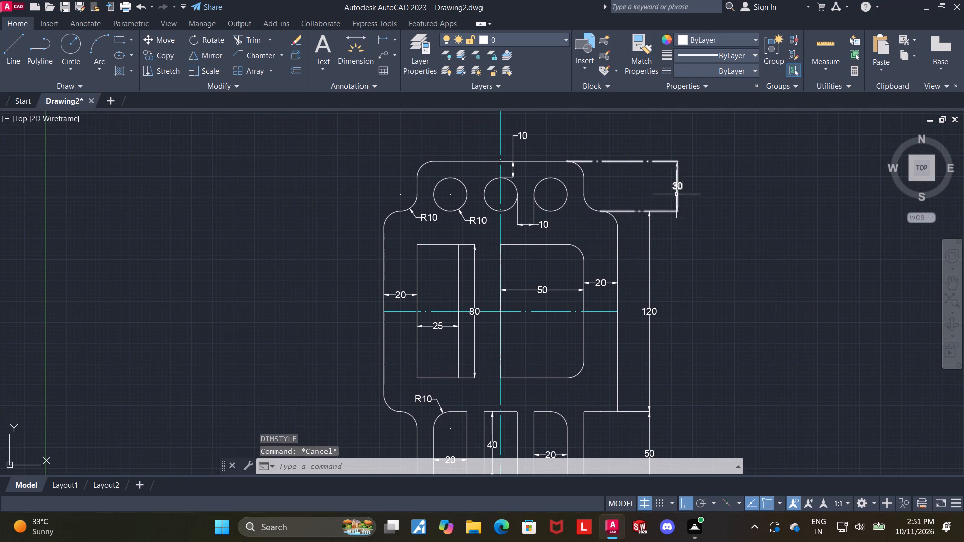
Delete the height dimension between the part's top edge and the upper-right step.
{"action": "left_click", "coordinate": [676, 194]}
{"action": "key", "text": "Delete"}
Dimension the height between the part's top edge and the upper-right step, aligning the dimension line with the adjacent 120 dimension.
{"action": "scroll", "coordinate": [679, 246], "scroll_direction": "down", "scroll_amount": 2}
{"action": "scroll", "coordinate": [677, 255], "scroll_direction": "up", "scroll_amount": 1}
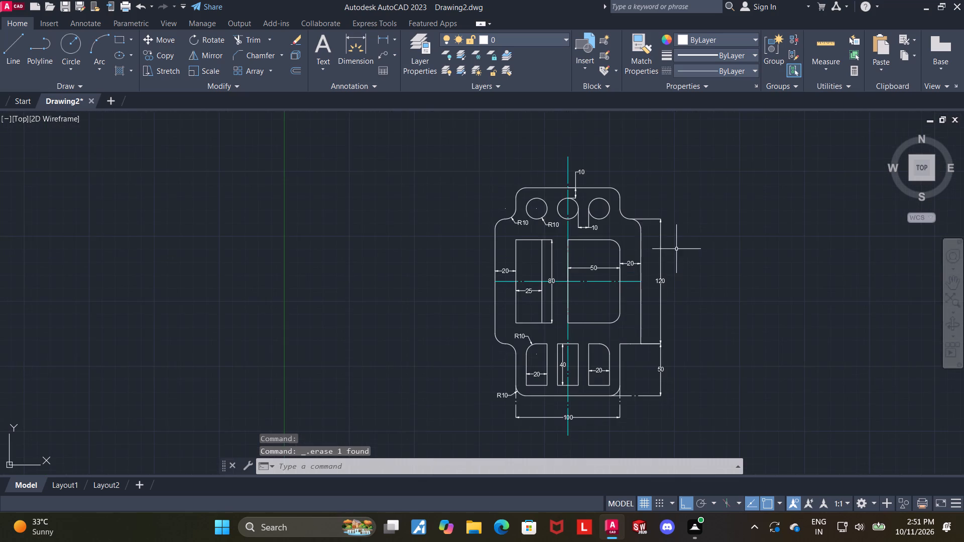
{"action": "scroll", "coordinate": [704, 203], "scroll_direction": "up", "scroll_amount": 1}
{"action": "middle_click_drag", "start_coordinate": [703, 209], "coordinate": [689, 221]}
{"action": "scroll", "coordinate": [671, 218], "scroll_direction": "up", "scroll_amount": 1}
{"action": "left_click", "coordinate": [350, 50]}
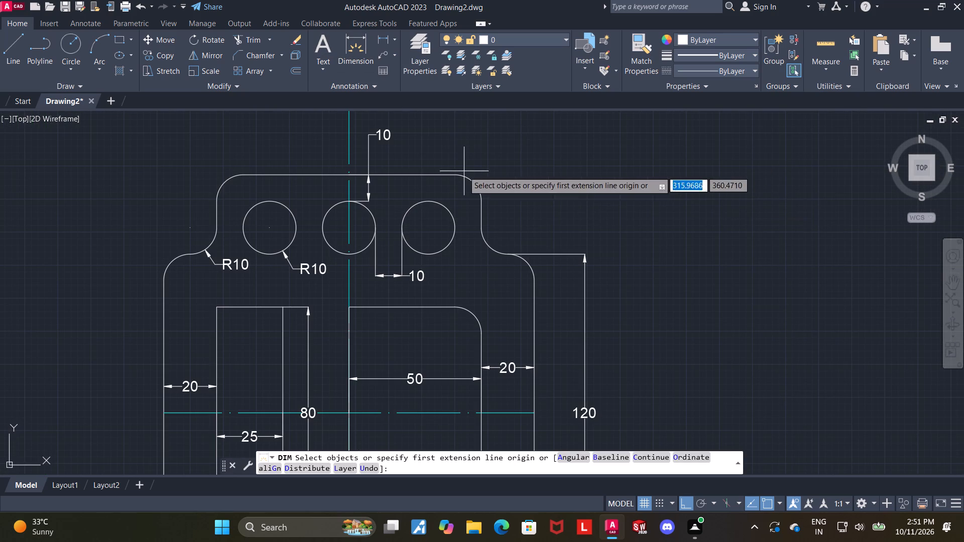
{"action": "left_click", "coordinate": [455, 175]}
{"action": "left_click", "coordinate": [511, 254]}
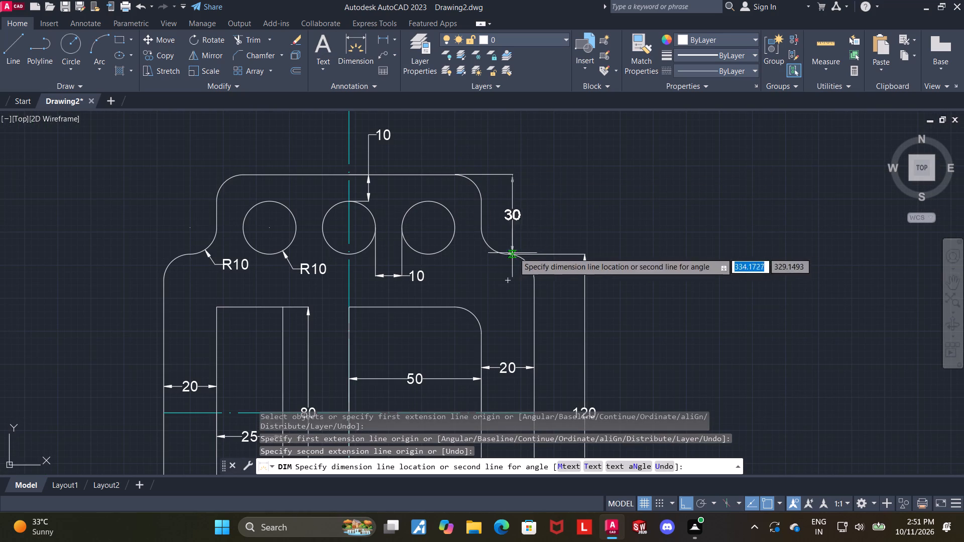
{"action": "left_click", "coordinate": [584, 255]}
{"action": "scroll", "coordinate": [584, 255], "scroll_direction": "down", "scroll_amount": 2}
{"action": "key", "text": "Escape"}
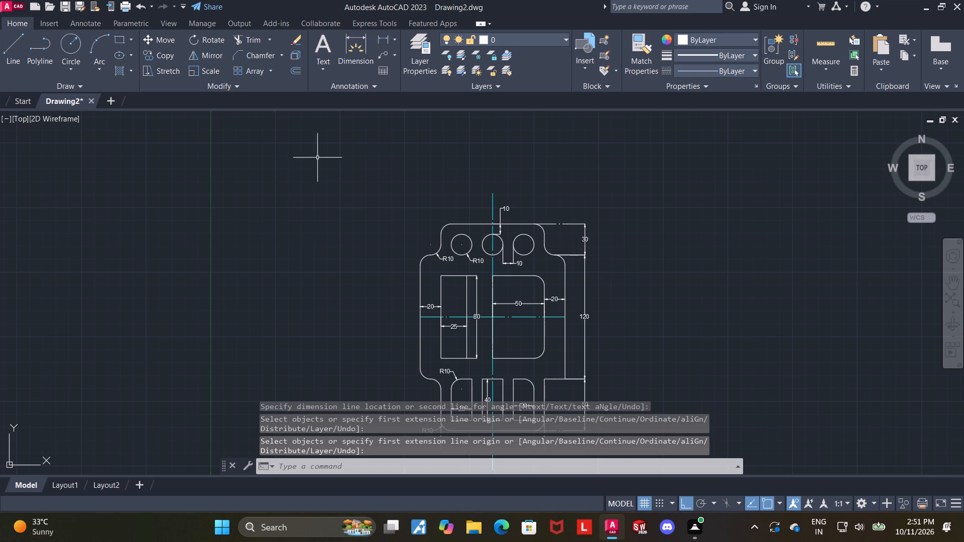
{"action": "key", "text": "Escape"}
Dimension the overall width between the part's outer vertical sides, placing the dimension line above the part.
{"action": "left_click", "coordinate": [353, 54]}
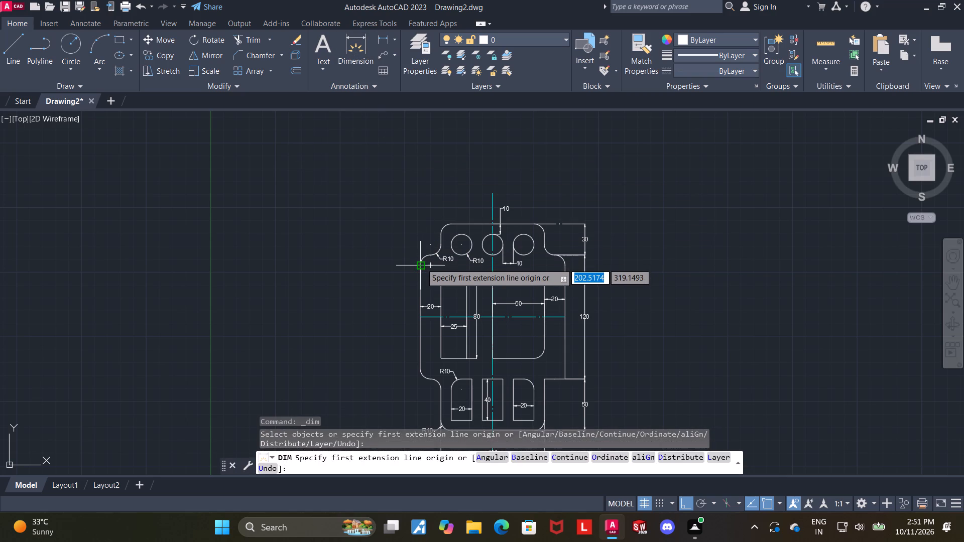
{"action": "left_click", "coordinate": [421, 263]}
{"action": "left_click", "coordinate": [564, 268]}
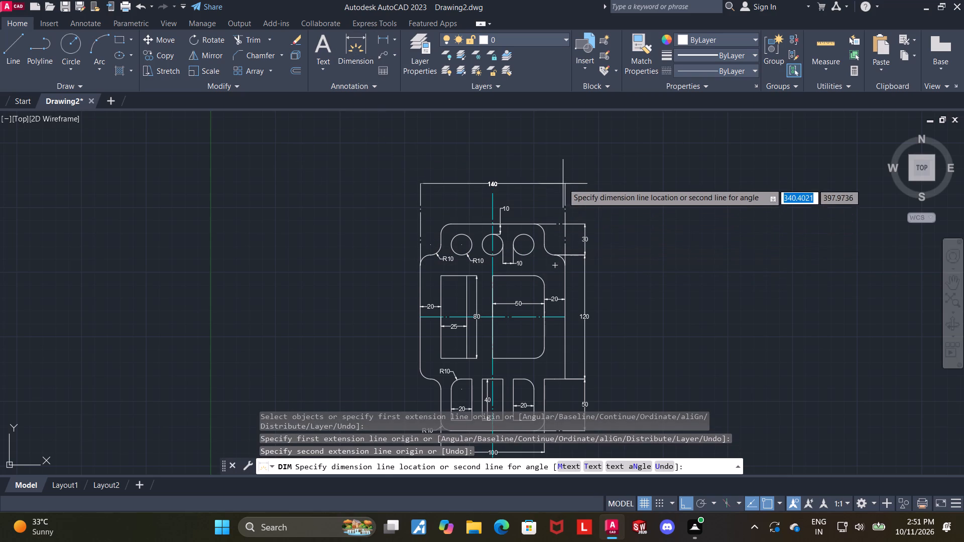
{"action": "left_click", "coordinate": [555, 176]}
{"action": "key", "text": "Escape"}
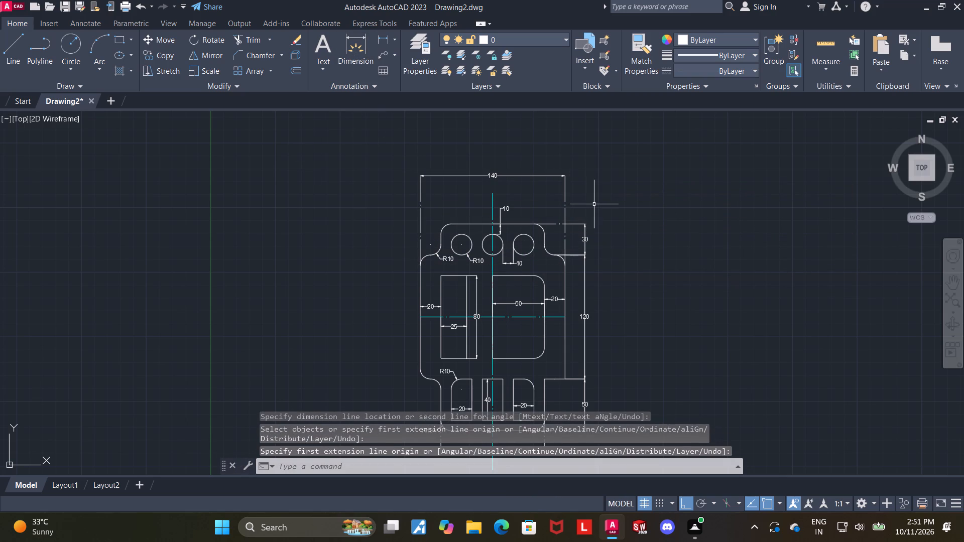
Move the overall width dimension line above the part slightly closer to the part's top edge.
{"action": "scroll", "coordinate": [595, 206], "scroll_direction": "down", "scroll_amount": 1}
{"action": "scroll", "coordinate": [638, 235], "scroll_direction": "up", "scroll_amount": 1}
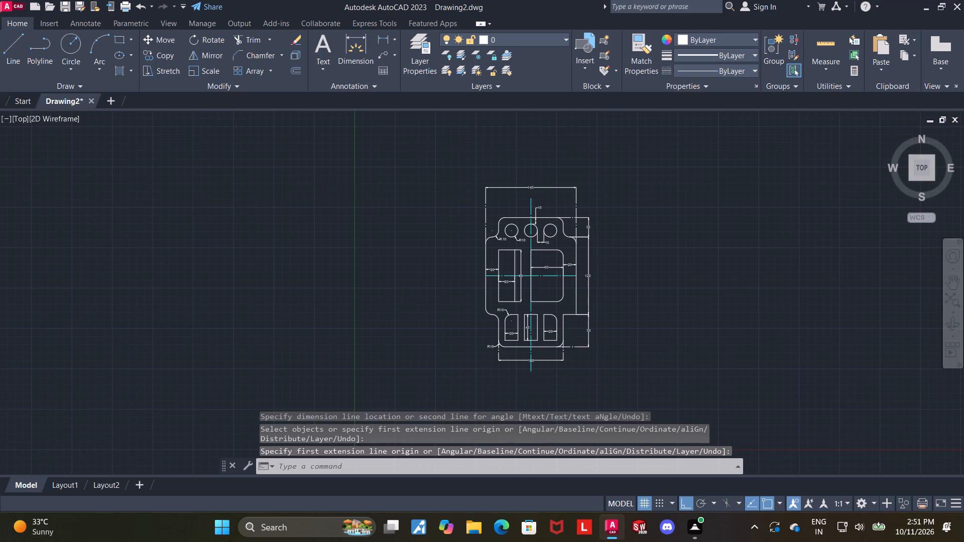
{"action": "middle_click_drag", "start_coordinate": [651, 273], "coordinate": [654, 240]}
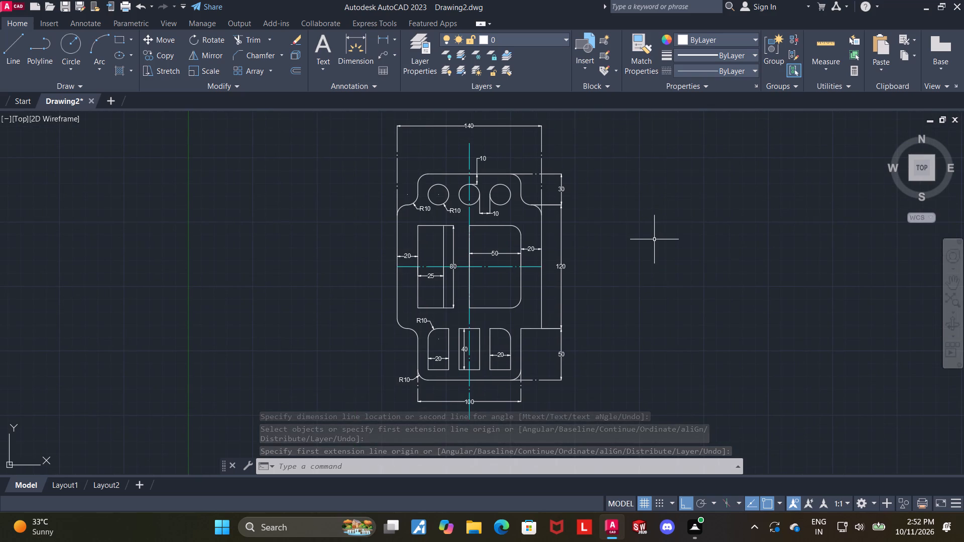
{"action": "left_click", "coordinate": [469, 125]}
{"action": "left_click", "coordinate": [469, 124]}
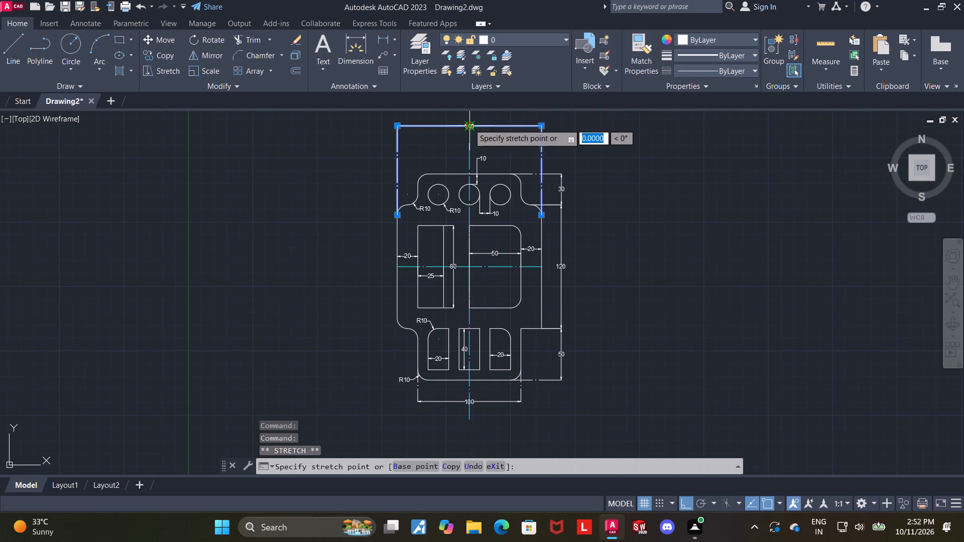
{"action": "left_click", "coordinate": [468, 135]}
{"action": "key", "text": "Escape"}
{"action": "left_click", "coordinate": [466, 125]}
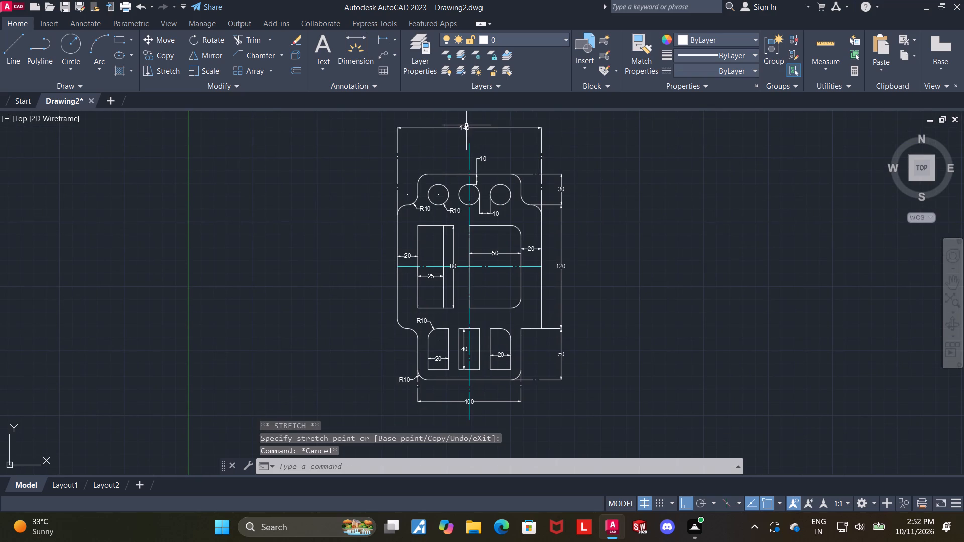
{"action": "left_click", "coordinate": [466, 128]}
{"action": "left_click", "coordinate": [469, 136]}
{"action": "key", "text": "Escape"}
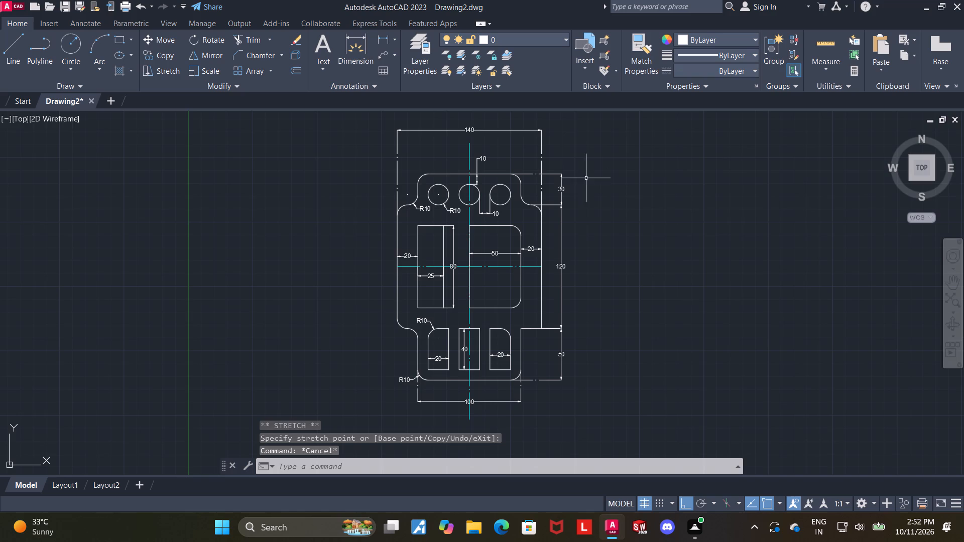
{"action": "middle_click_drag", "start_coordinate": [585, 187], "coordinate": [590, 184]}
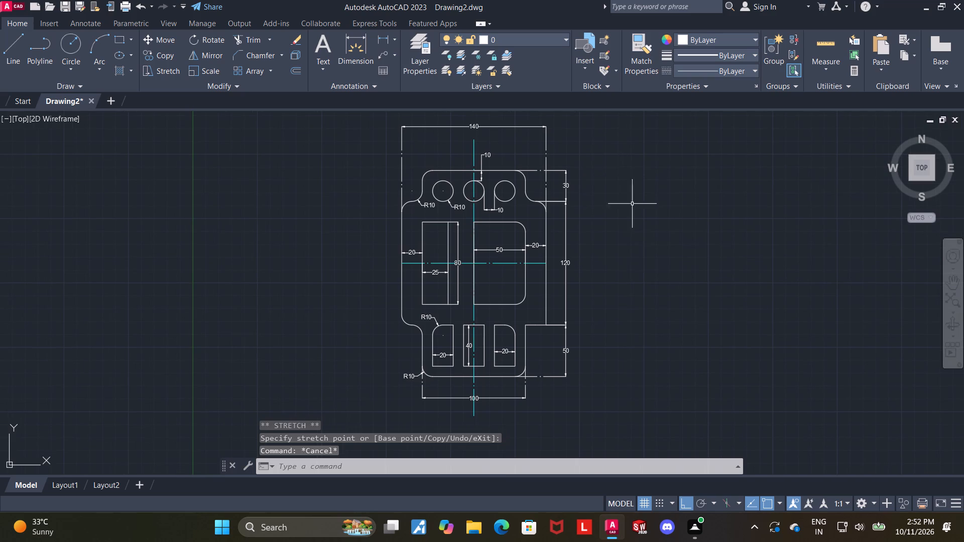
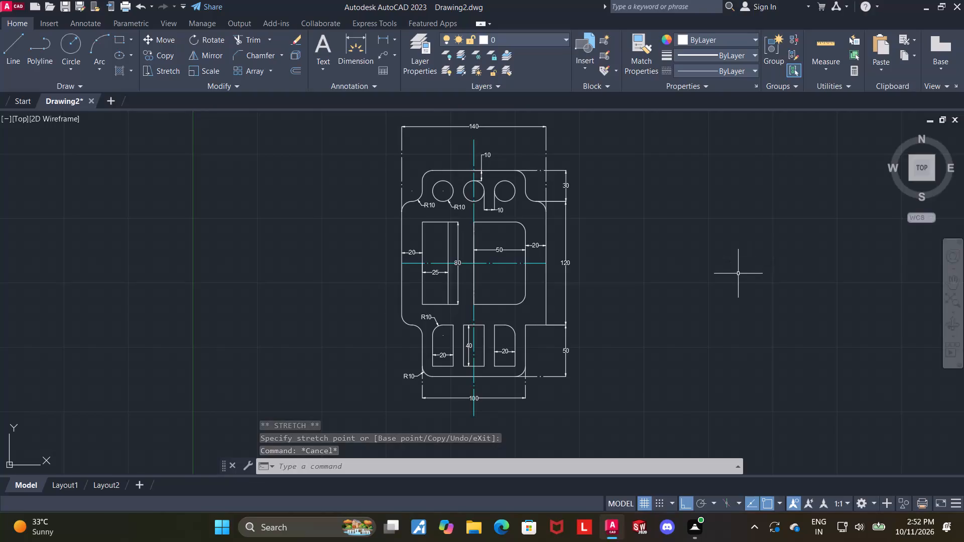
Turn off command log file recording with LOGFILEOFF.
{"action": "type", "text": "logfile"}
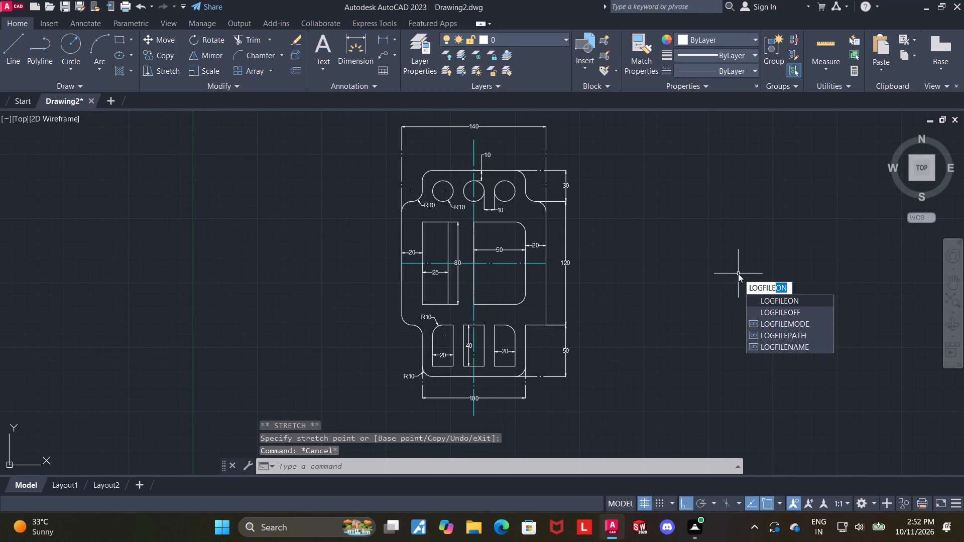
{"action": "left_click", "coordinate": [778, 315]}
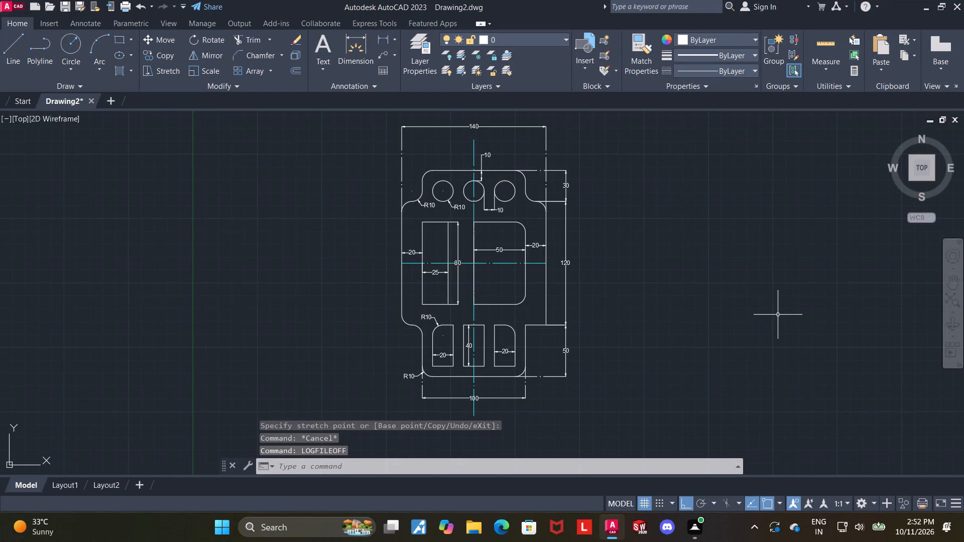
Save the drawing in Downloads as "multi window framing template" in AutoCAD 2018 Drawing format.
{"action": "key", "text": "ctrl+s"}
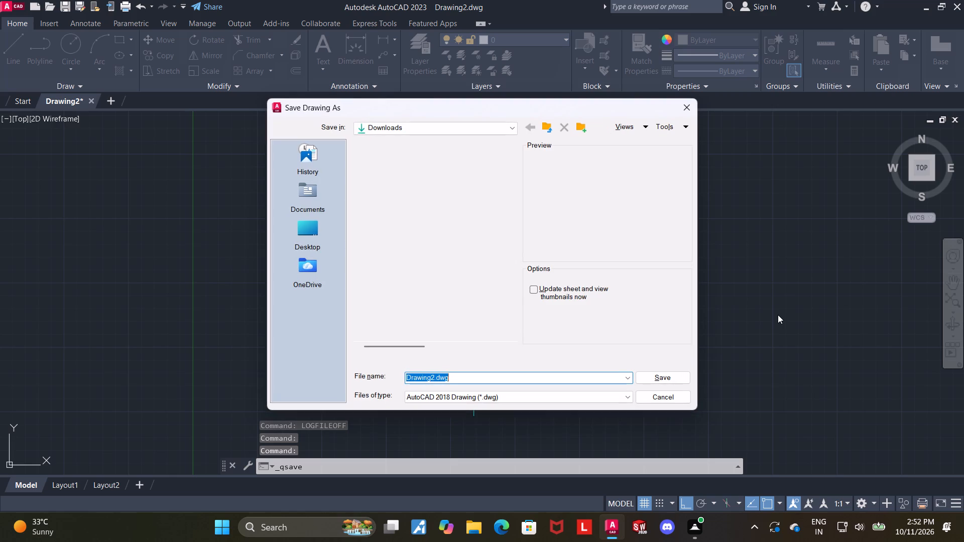
{"action": "type", "text": "multi window framing template"}
{"action": "key", "text": "space"}
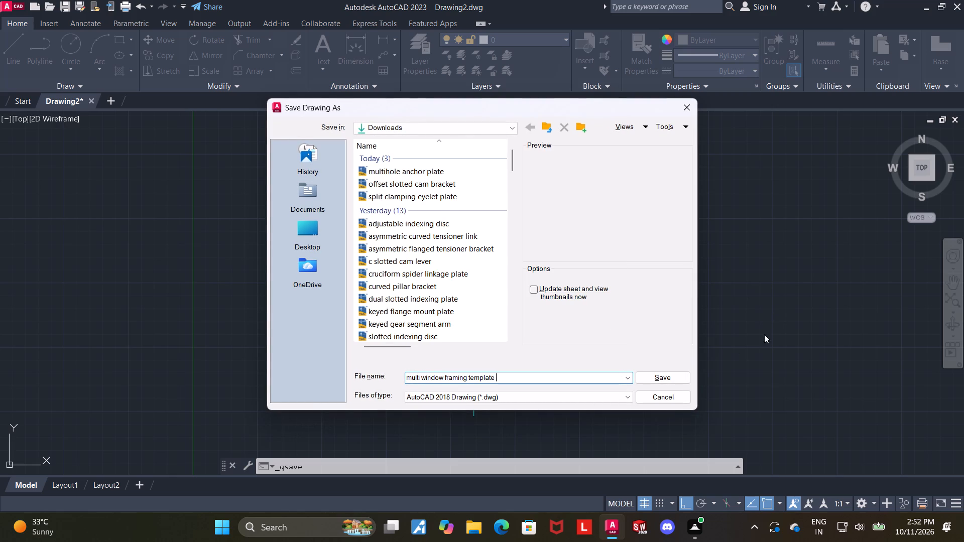
{"action": "left_click", "coordinate": [664, 372]}
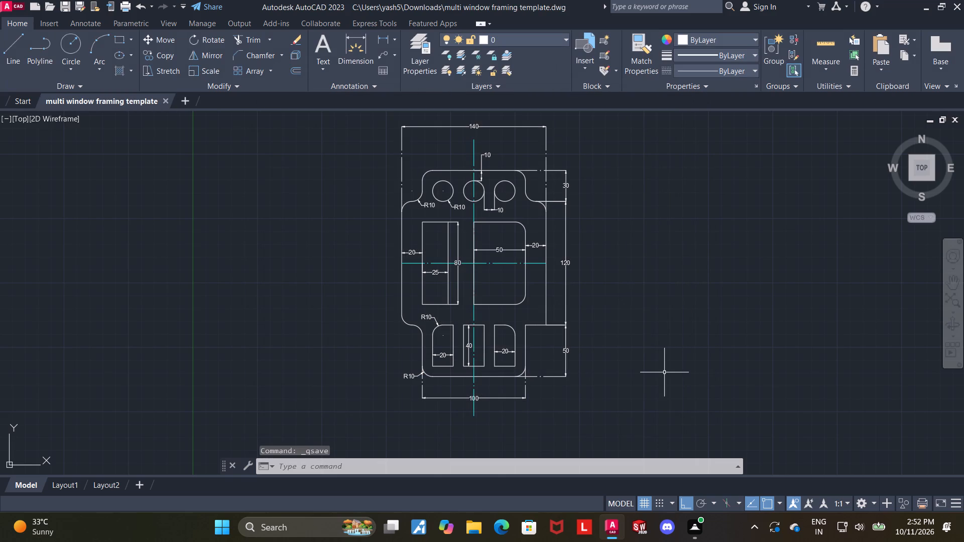
Start a plot of the model with the DWG To PDF.pc3 plotter and ISO A4 (297.00 x 210.00 MM) paper.
{"action": "type", "text": "plot"}
{"action": "key", "text": "Return"}
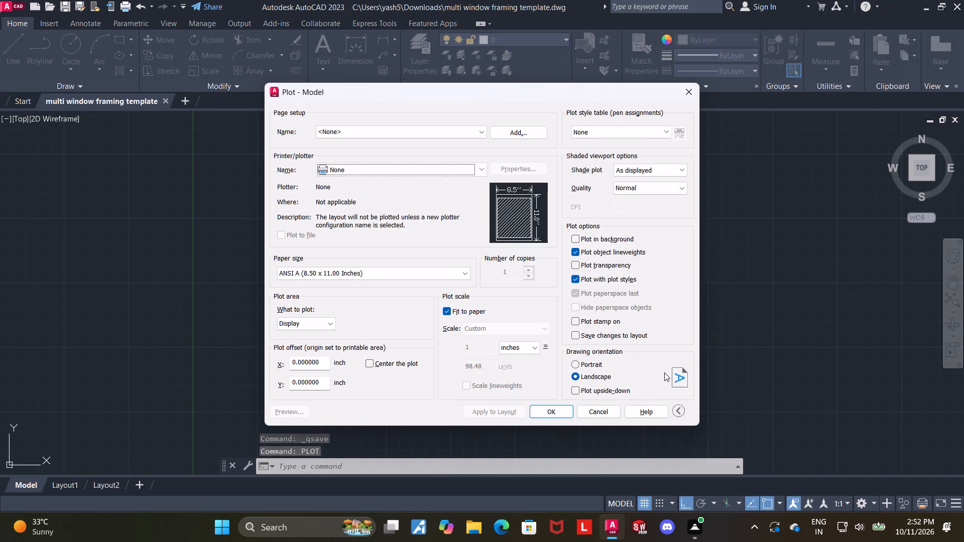
{"action": "left_click", "coordinate": [420, 168]}
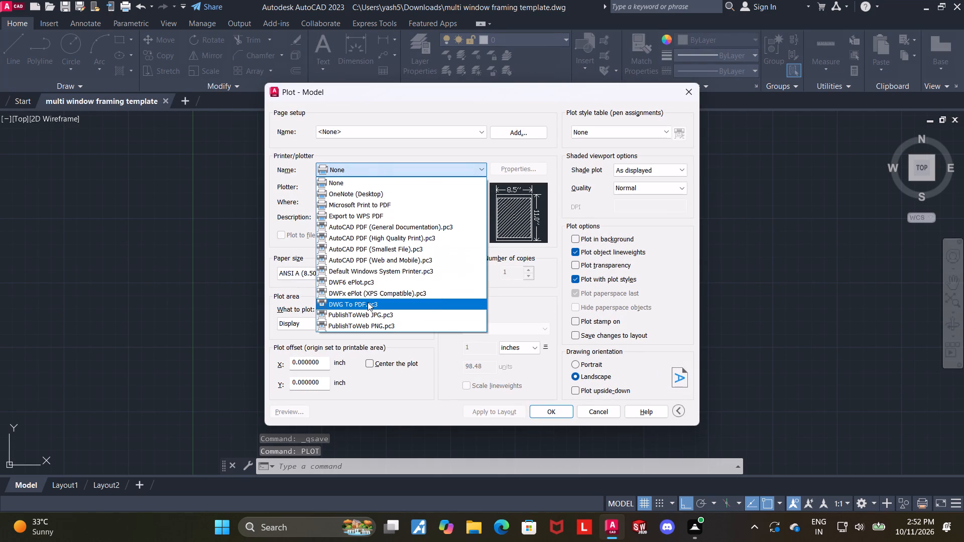
{"action": "left_click", "coordinate": [368, 302]}
{"action": "left_click", "coordinate": [363, 273]}
{"action": "scroll", "coordinate": [455, 444], "scroll_direction": "down", "scroll_amount": 5}
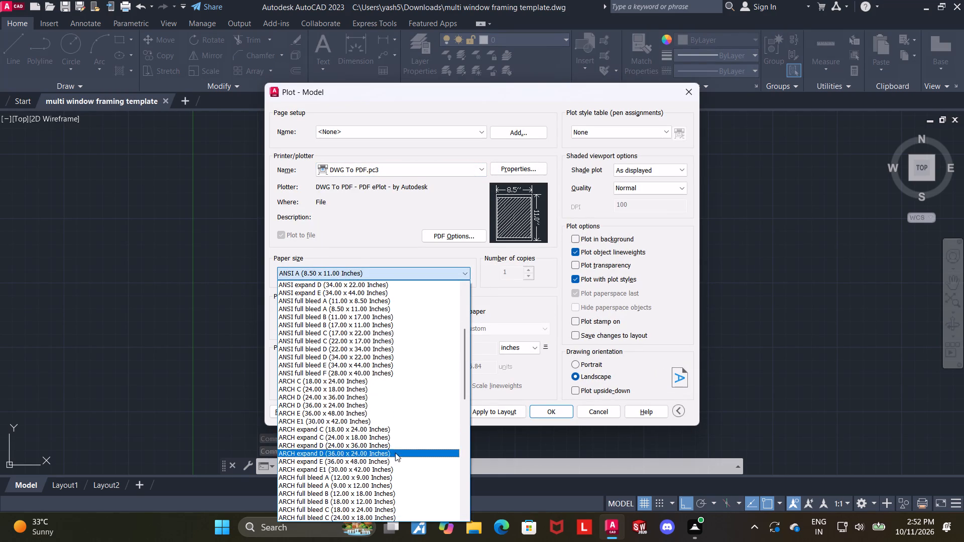
{"action": "scroll", "coordinate": [390, 437], "scroll_direction": "down", "scroll_amount": 8}
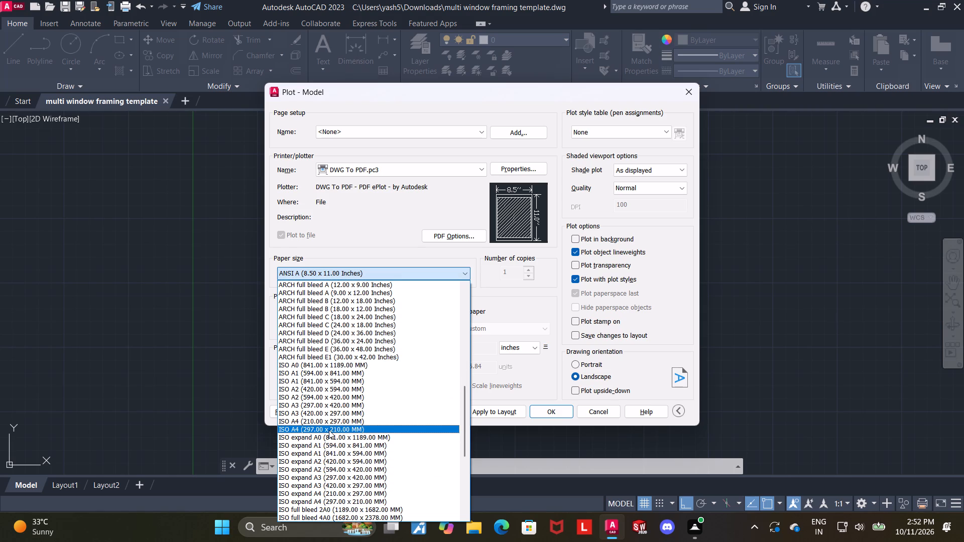
{"action": "left_click", "coordinate": [327, 427]}
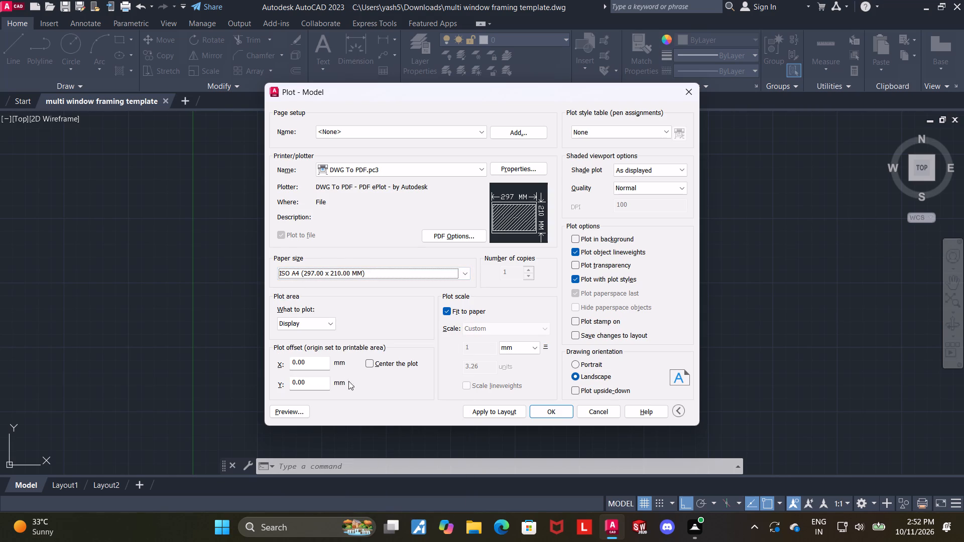
Centre the plot and define the plot area as a window enclosing the whole part with all its dimensions.
{"action": "left_click", "coordinate": [372, 364]}
{"action": "left_click", "coordinate": [312, 324]}
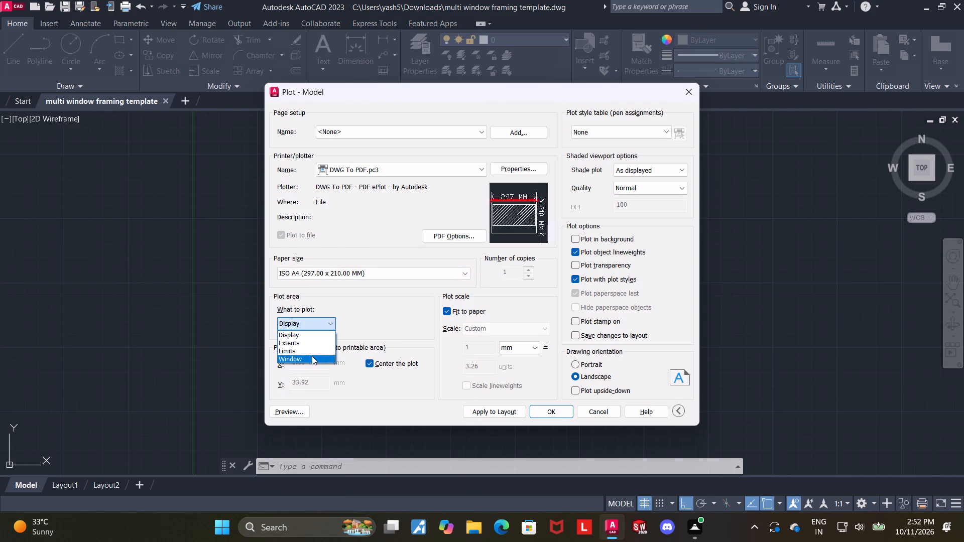
{"action": "left_click", "coordinate": [312, 356]}
{"action": "left_click", "coordinate": [340, 116]}
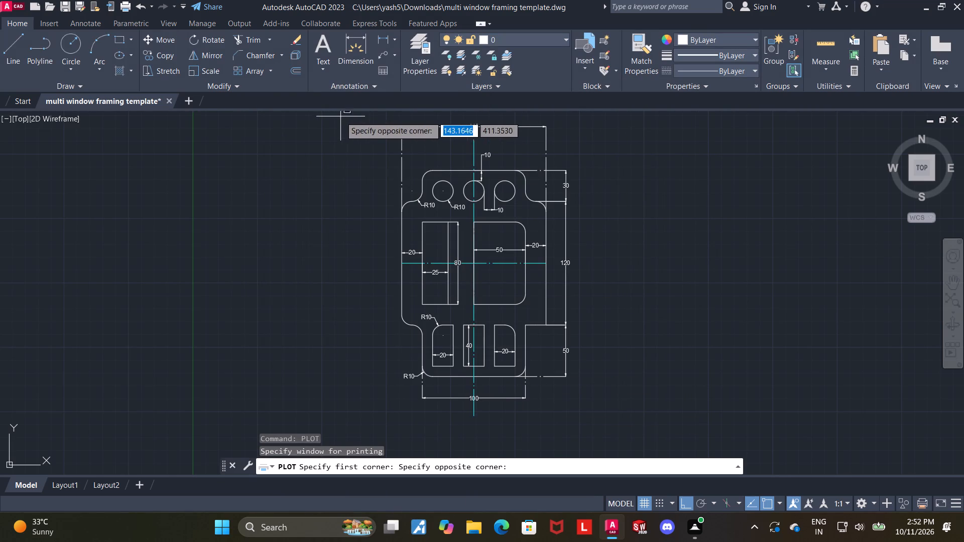
{"action": "left_click", "coordinate": [612, 427]}
Run the plot and save the PDF in Downloads under the suggested file name.
{"action": "left_click", "coordinate": [562, 405]}
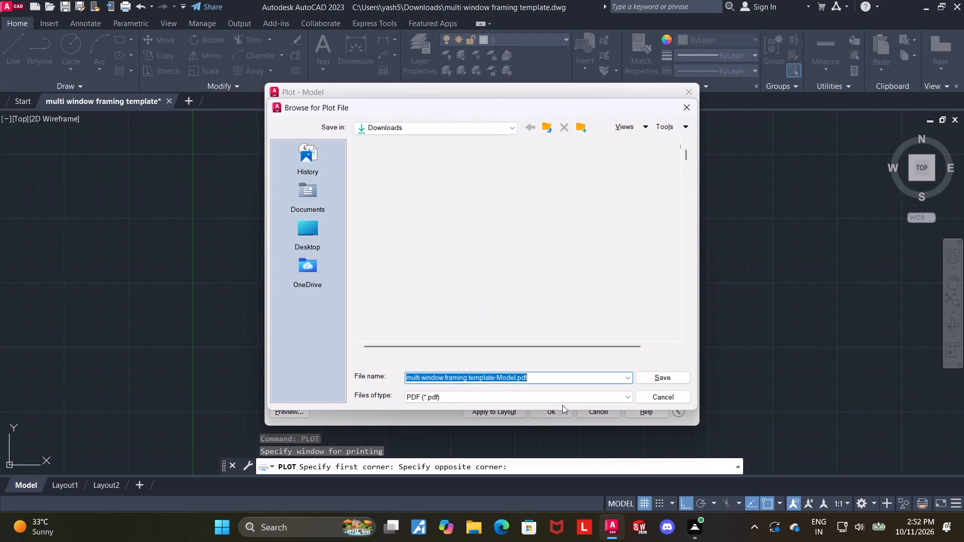
{"action": "left_click", "coordinate": [680, 377]}
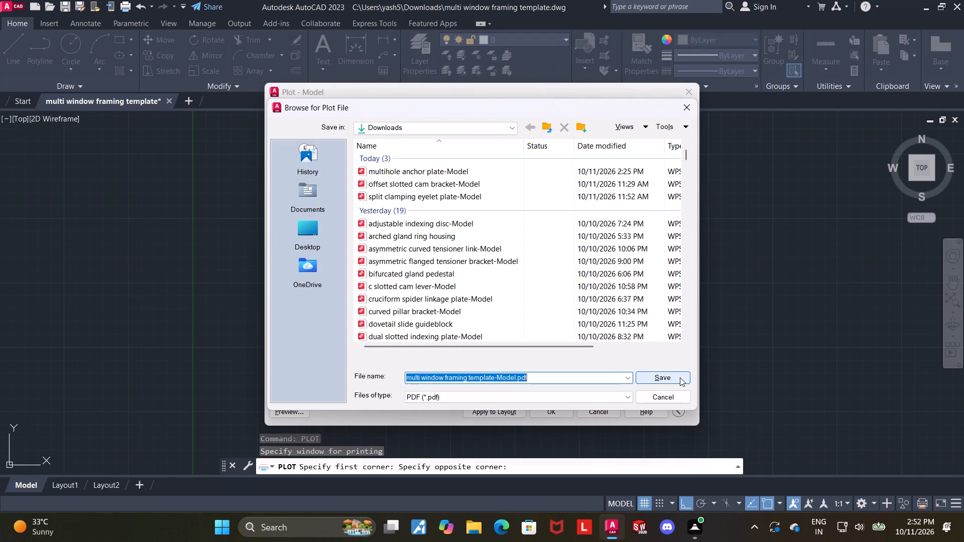